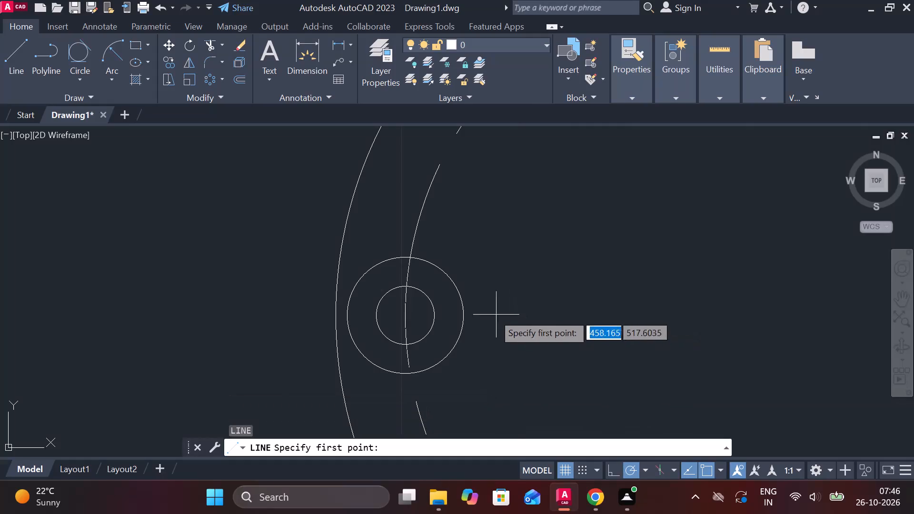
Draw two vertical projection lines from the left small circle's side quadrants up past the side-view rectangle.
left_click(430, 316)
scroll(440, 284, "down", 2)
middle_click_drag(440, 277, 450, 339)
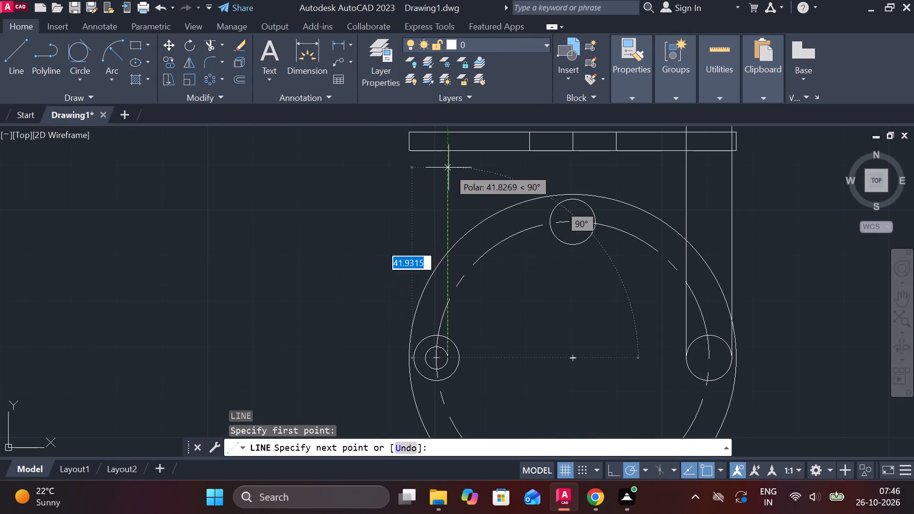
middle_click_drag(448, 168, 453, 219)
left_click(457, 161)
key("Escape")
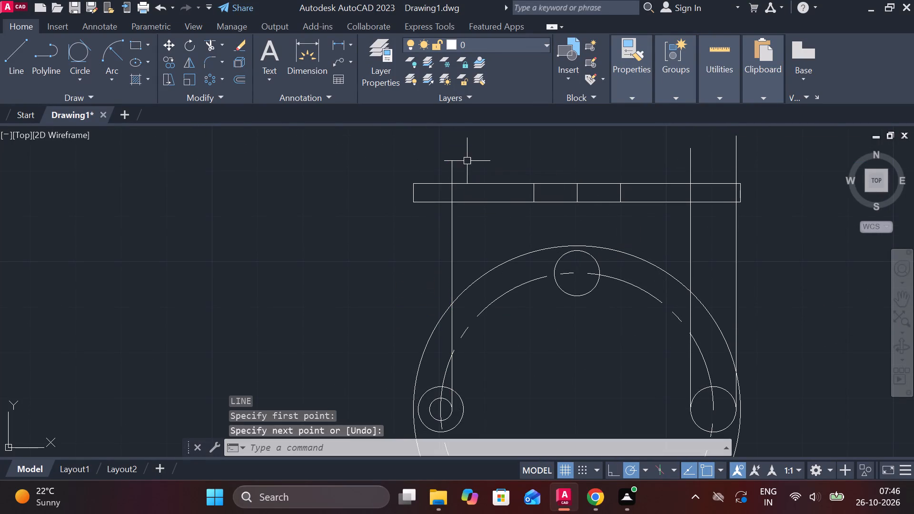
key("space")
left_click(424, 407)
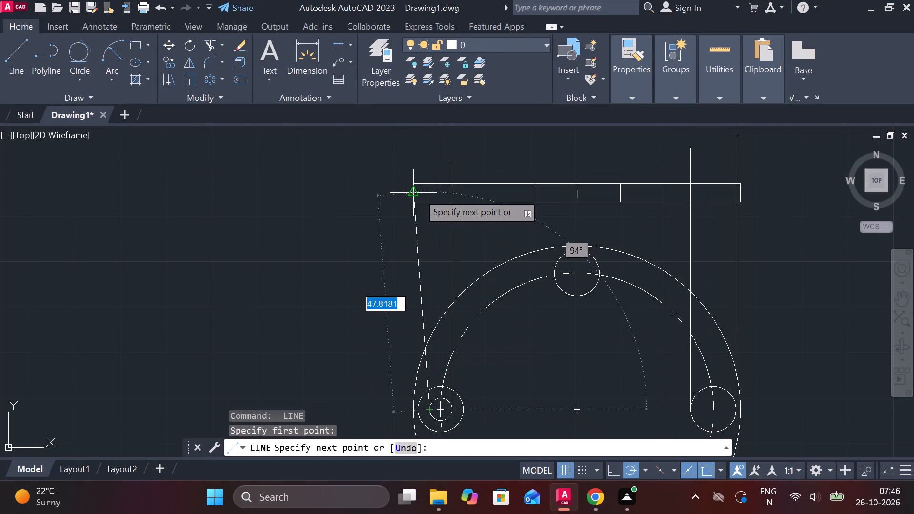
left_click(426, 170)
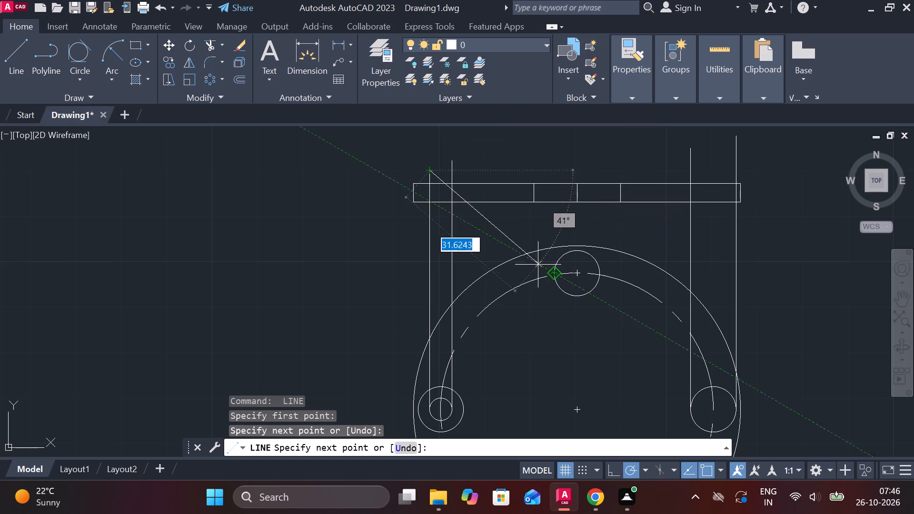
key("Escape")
Erase the four larger circles spaced around the dashed pitch circle, keeping the small circle.
middle_click_drag(498, 382, 497, 318)
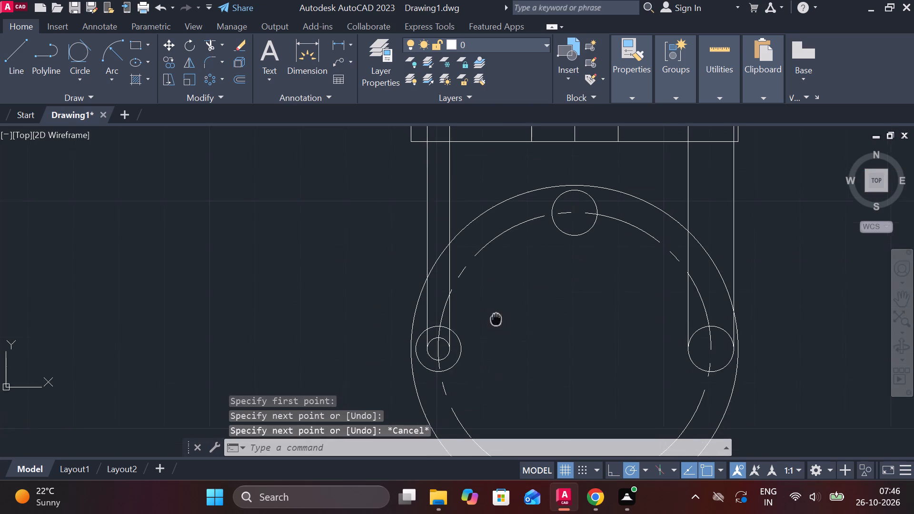
left_click(461, 346)
left_click(570, 228)
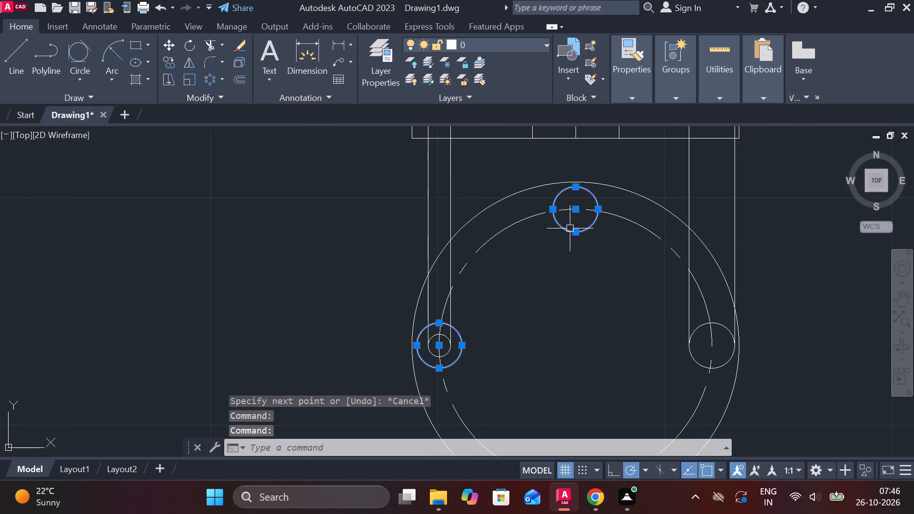
left_click(693, 326)
middle_click_drag(639, 350, 628, 322)
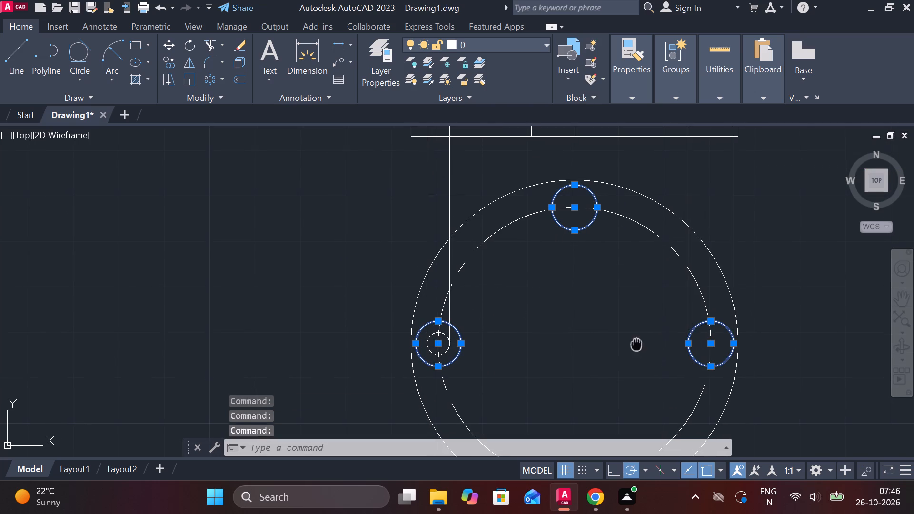
middle_click_drag(628, 322, 609, 247)
left_click(566, 363)
type("E")
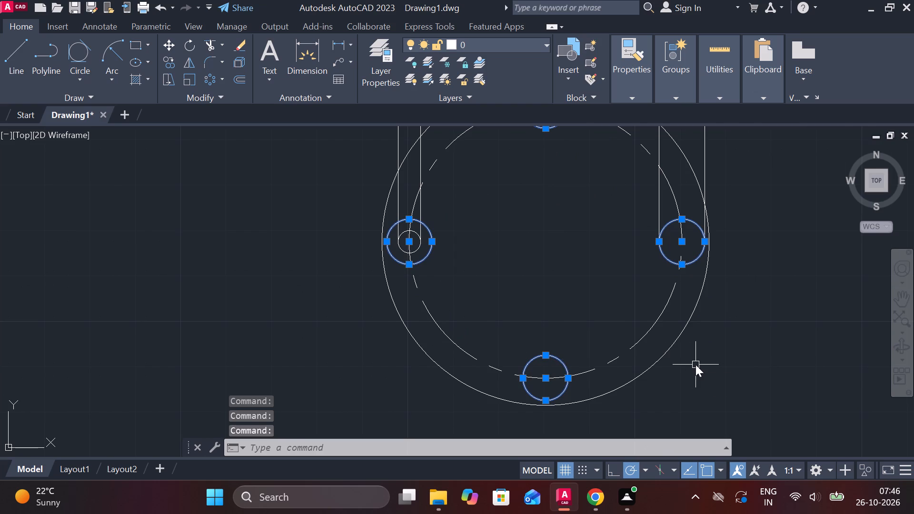
key("space")
Erase the two vertical projection lines rising from the plan view's right side.
middle_click_drag(696, 337, 680, 414)
left_click_drag(709, 230, 676, 202)
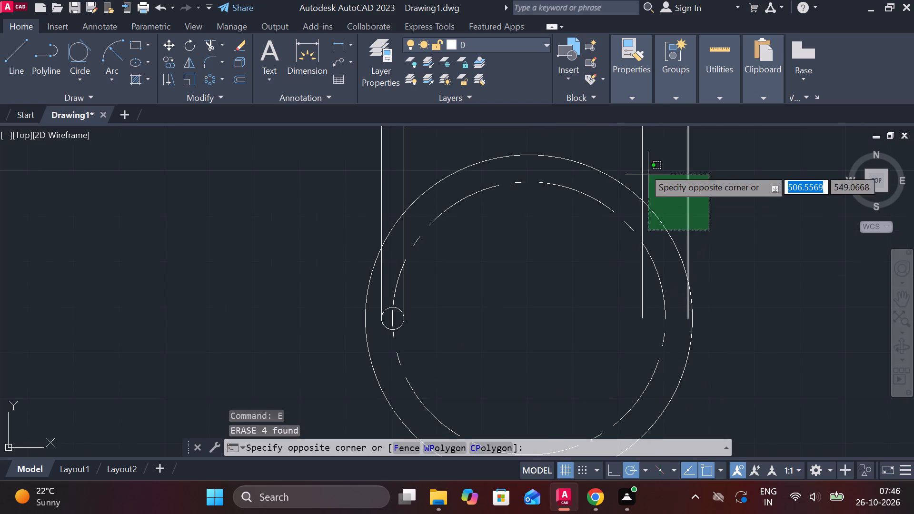
left_click(638, 159)
key("Escape")
left_click_drag(701, 173, 687, 168)
left_click(643, 139)
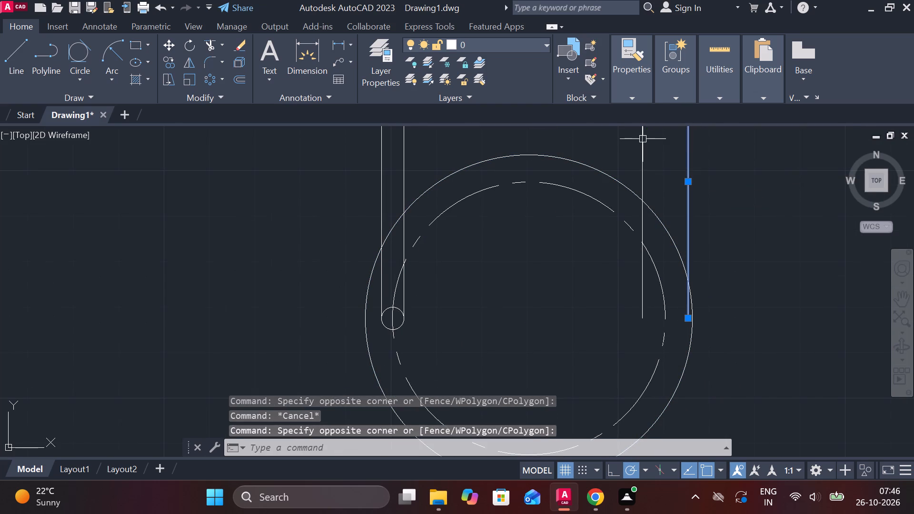
left_click(636, 141)
left_click(646, 148)
left_click(638, 149)
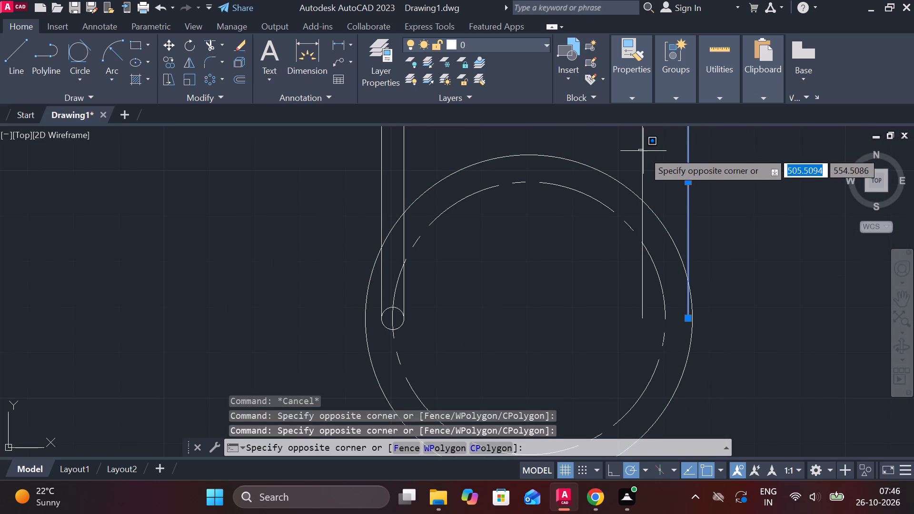
left_click(644, 155)
left_click(644, 160)
type("E")
key("space")
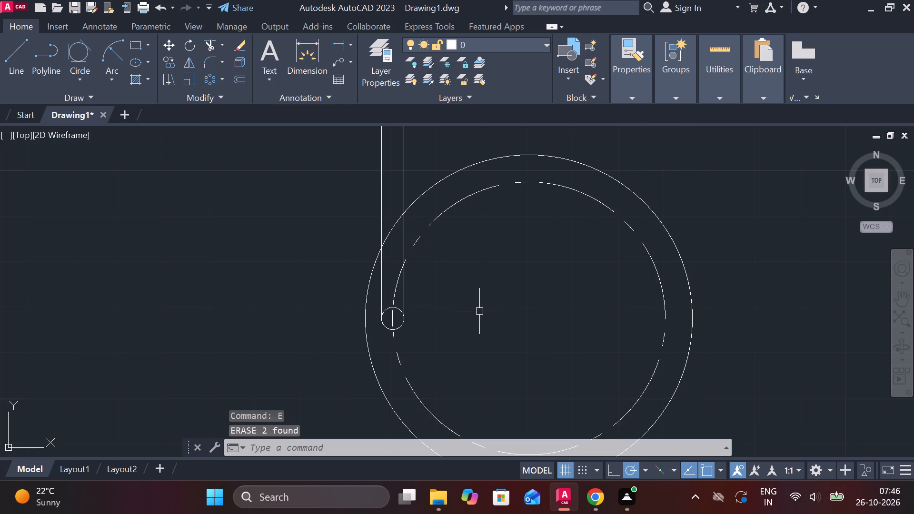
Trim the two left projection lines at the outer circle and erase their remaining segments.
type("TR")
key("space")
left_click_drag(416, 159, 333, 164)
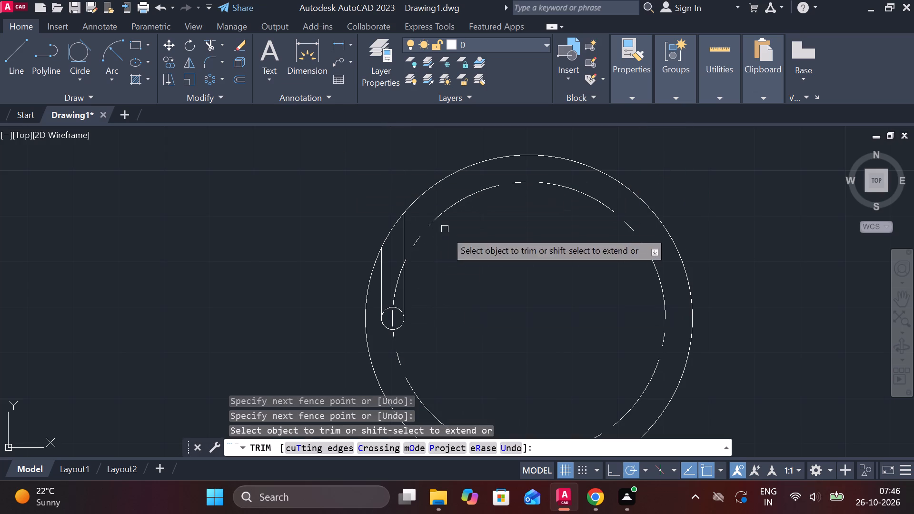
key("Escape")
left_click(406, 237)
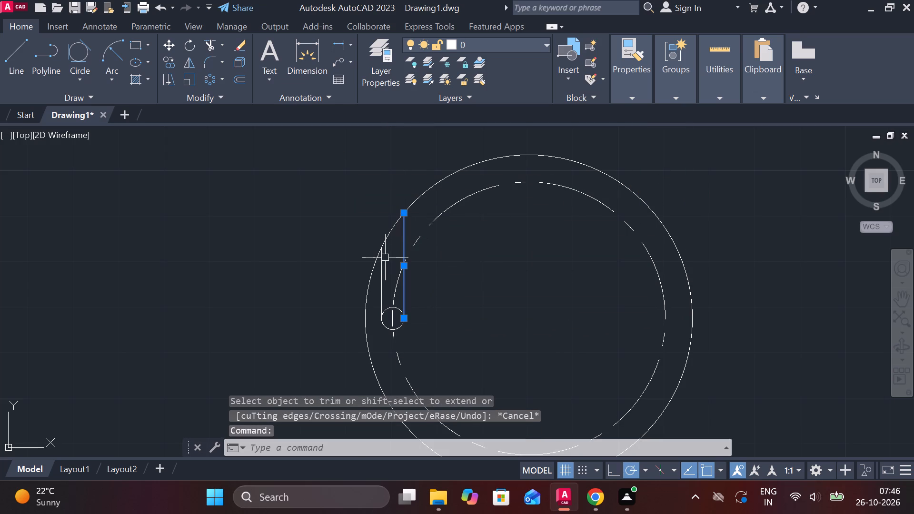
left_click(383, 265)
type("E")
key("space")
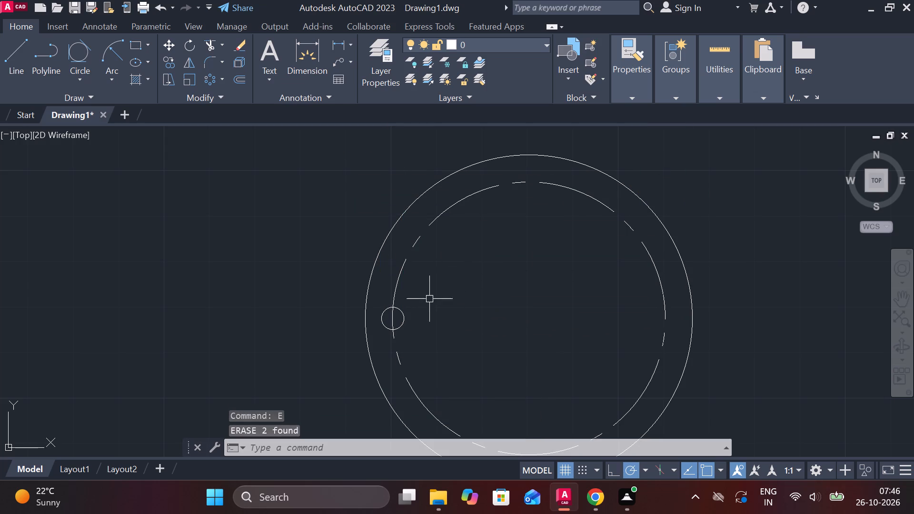
Create a polar array of the small circle about the large circle's centre with 4 items over 360 degrees.
left_click(403, 320)
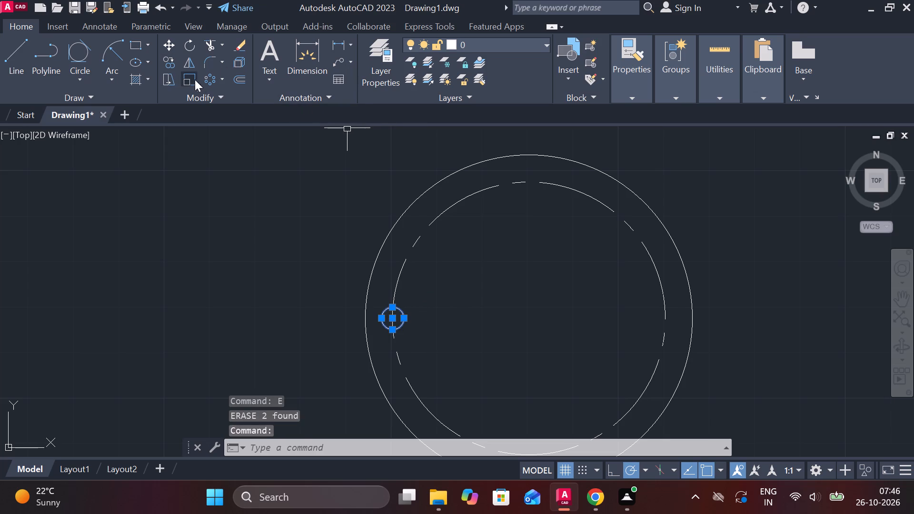
left_click(207, 80)
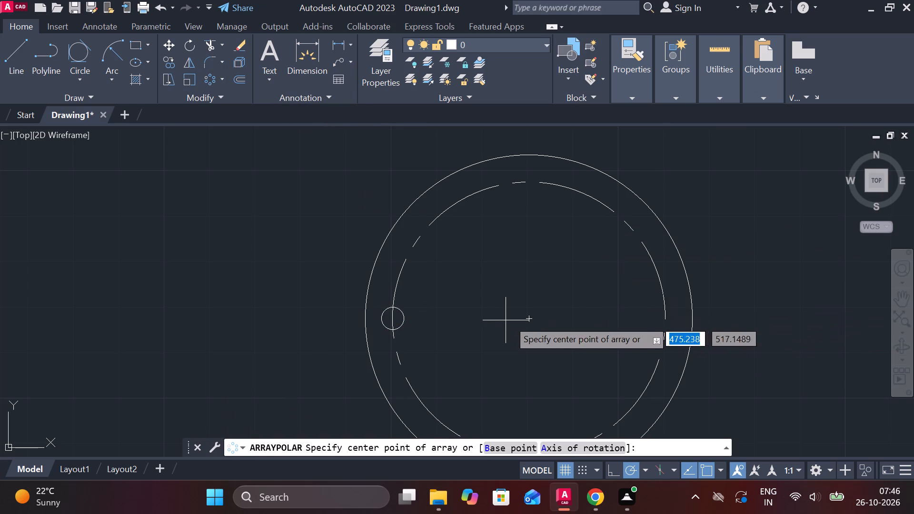
left_click(525, 320)
left_click(158, 44)
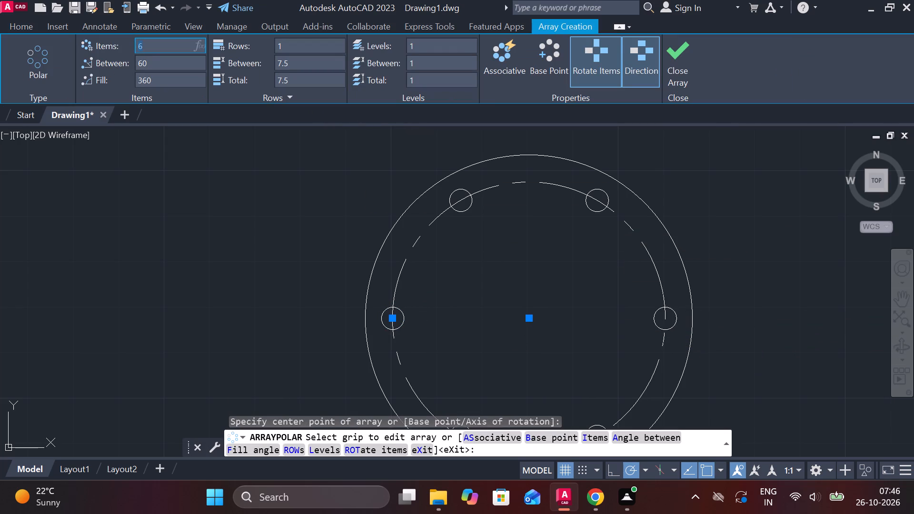
key("4")
key("Return")
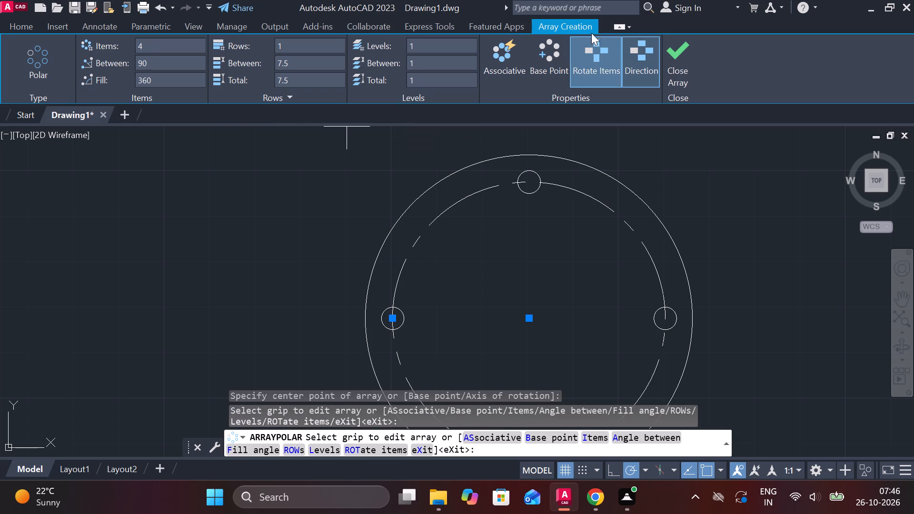
left_click(671, 64)
Draw two vertical projection lines from the left hole's side quadrants up past the side-view rectangle.
scroll(682, 208, "down", 1)
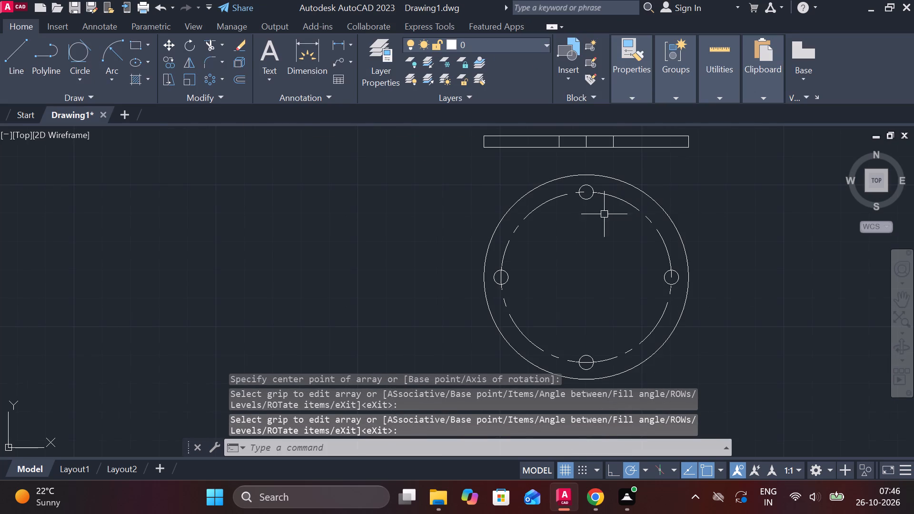
key("l")
key("Return")
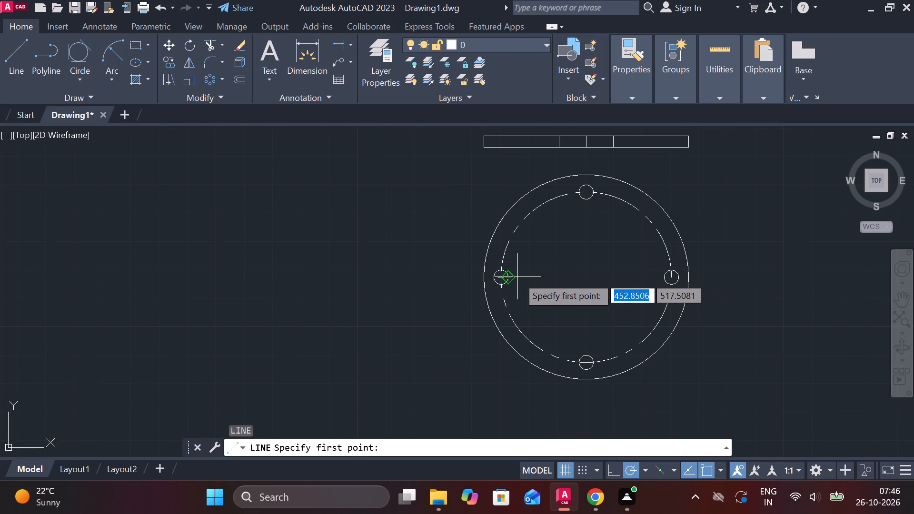
left_click(517, 277)
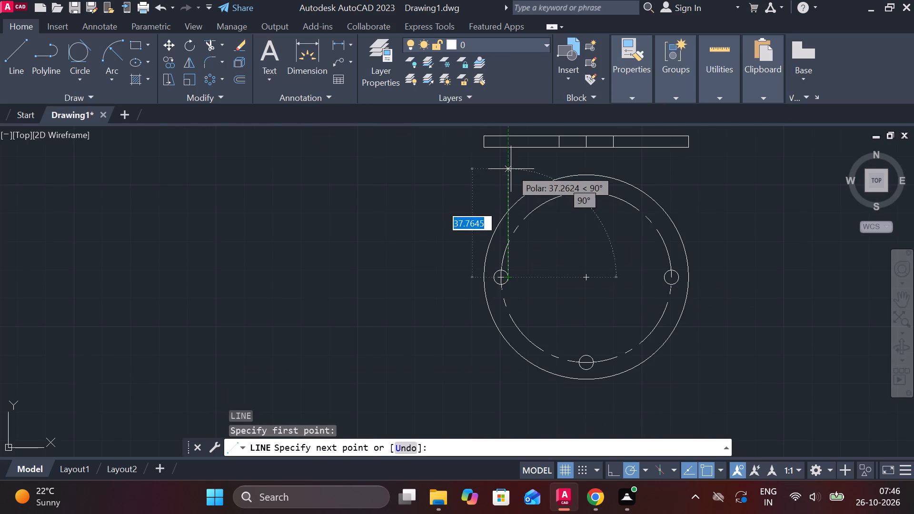
middle_click_drag(511, 167, 511, 210)
left_click(506, 145)
key("Escape")
key("space")
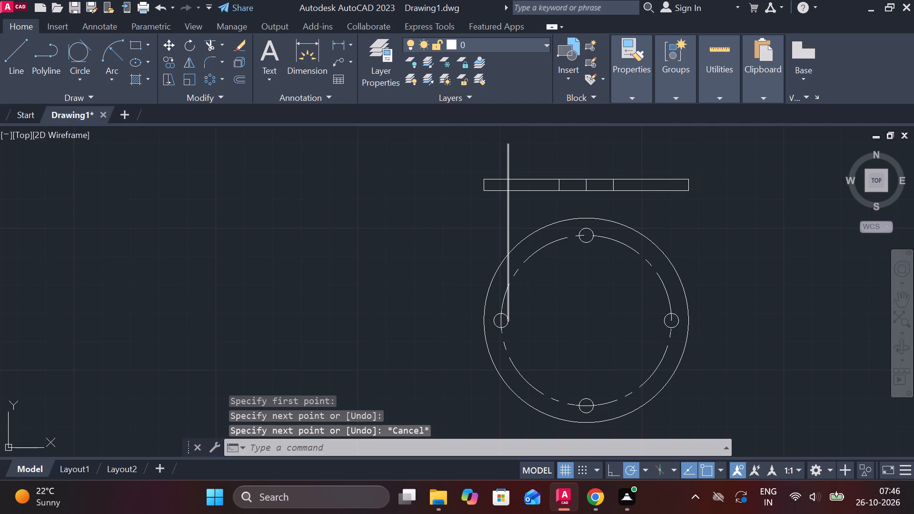
scroll(492, 322, "up", 1)
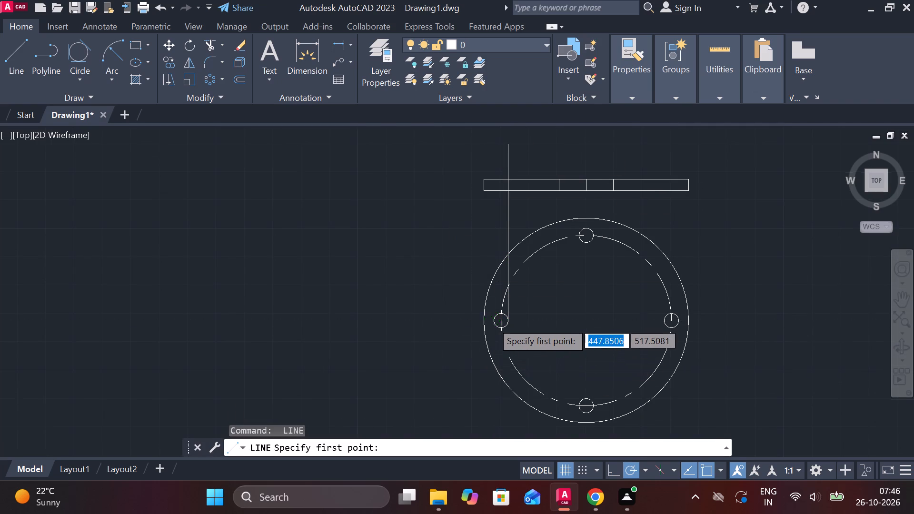
scroll(492, 322, "up", 1)
left_click(497, 318)
middle_click_drag(506, 174, 498, 356)
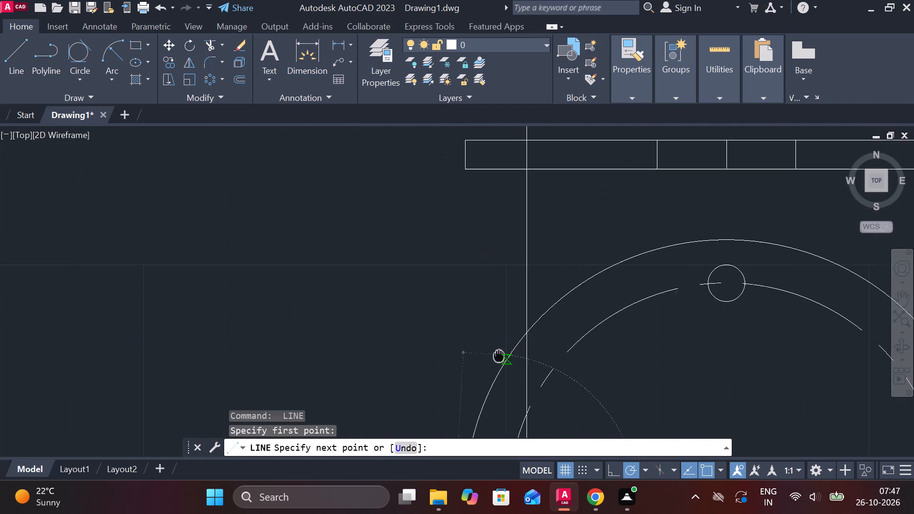
middle_click_drag(498, 356, 497, 351)
middle_click_drag(492, 208, 486, 334)
left_click(483, 219)
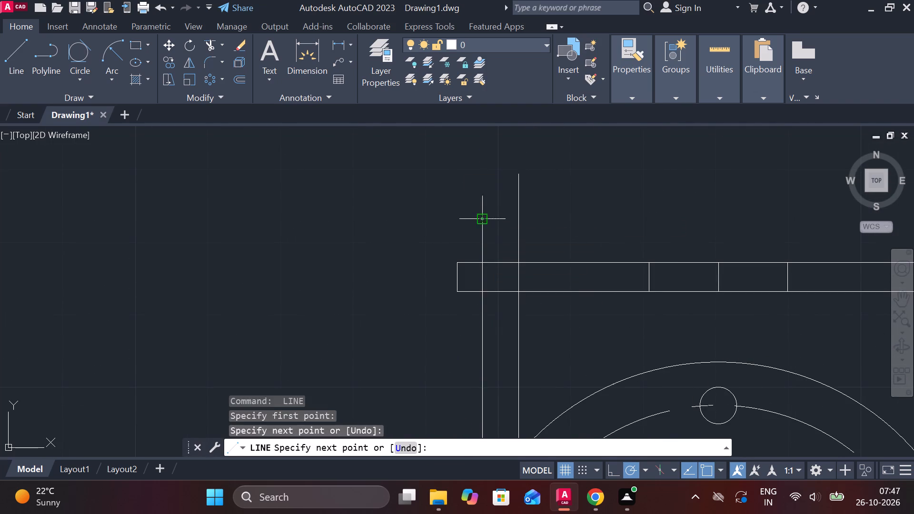
key("Escape")
Trim the two projection lines above and below the side-view rectangle.
type("TR")
key("space")
left_click_drag(575, 220, 455, 243)
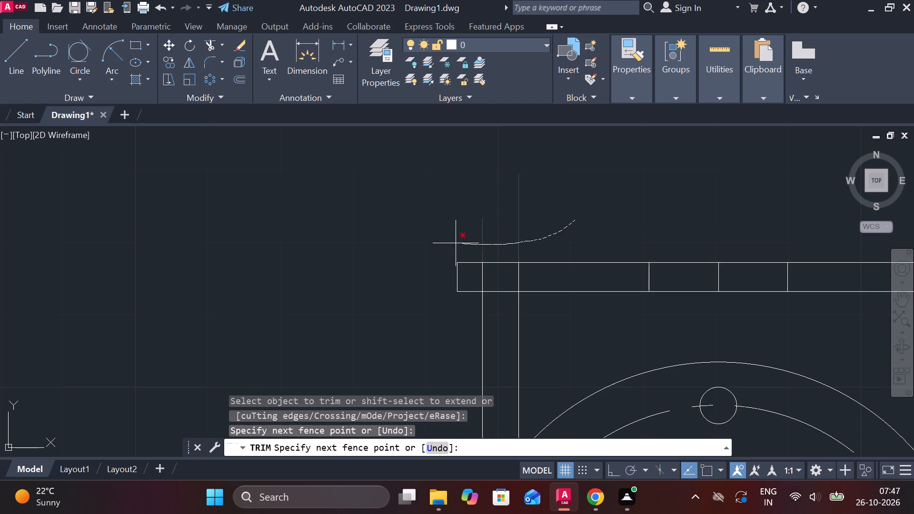
left_click_drag(455, 243, 455, 242)
left_click_drag(550, 340, 424, 332)
scroll(388, 326, "down", 2)
middle_click_drag(389, 326, 368, 189)
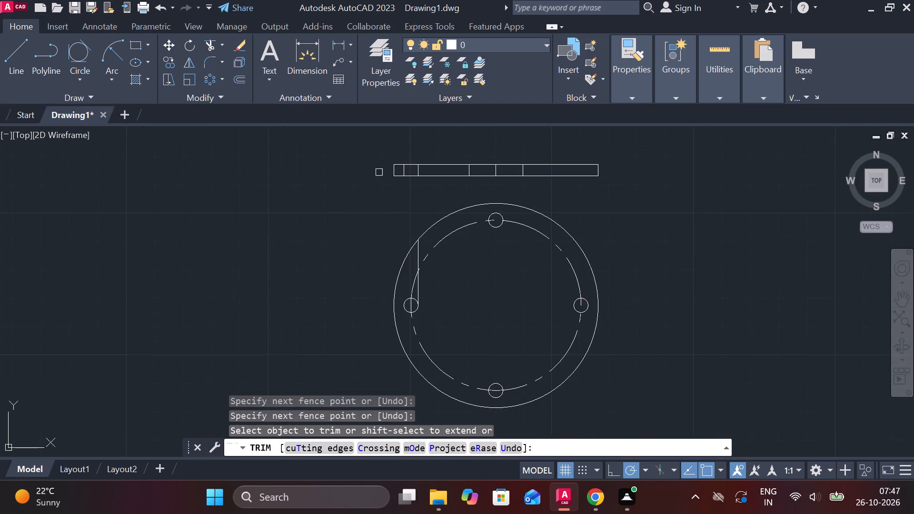
key("Escape")
Erase the leftover vertical line segment above the left hole inside the outer circle.
left_click(419, 290)
type("E")
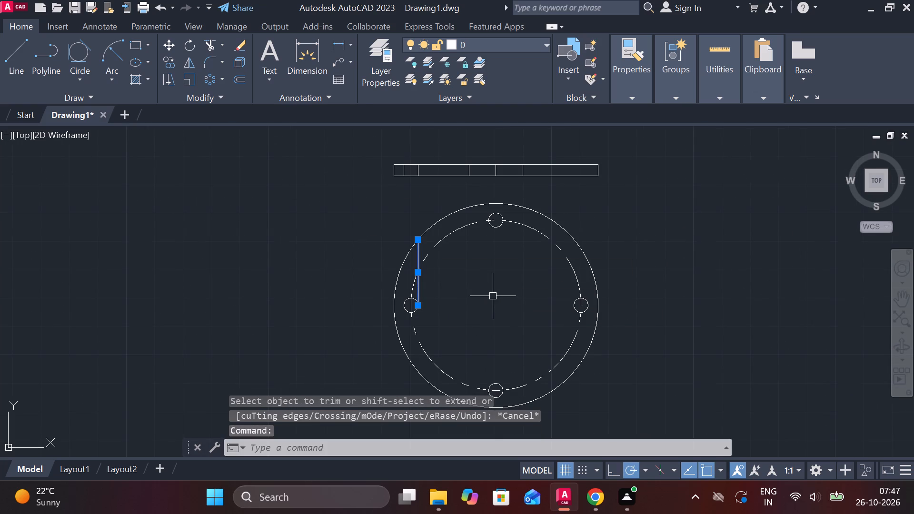
key("space")
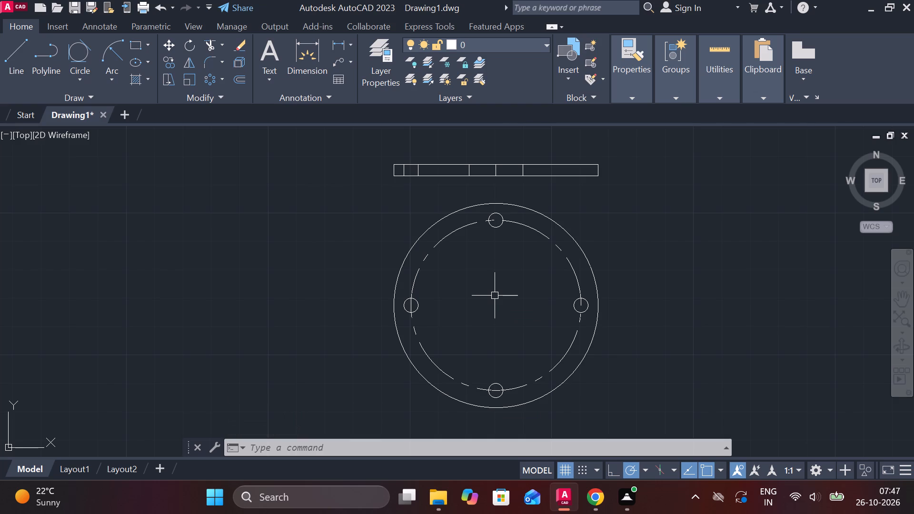
Mirror the two left hole-edge lines in the side view about its vertical centre line, keeping the source lines.
scroll(430, 252, "up", 2)
scroll(440, 269, "down", 2)
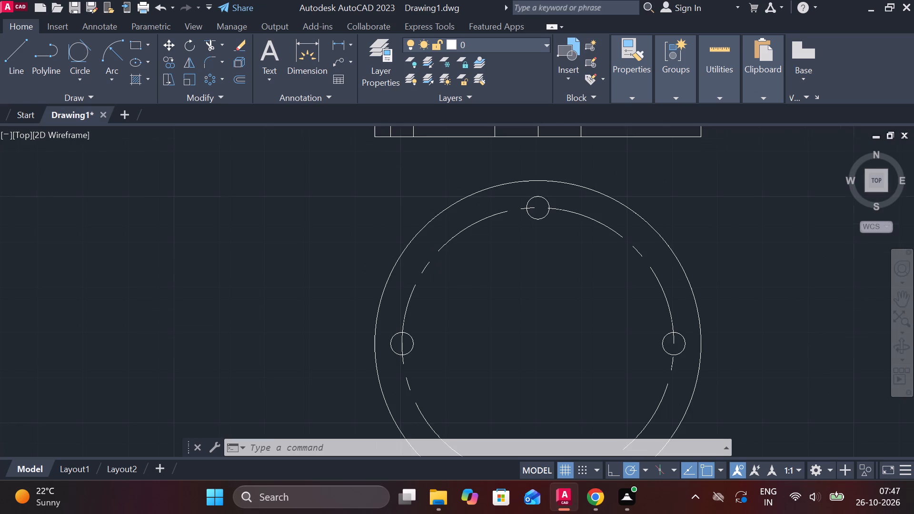
middle_click_drag(489, 274, 512, 368)
scroll(458, 276, "up", 3)
left_click_drag(445, 276, 420, 271)
left_click(350, 265)
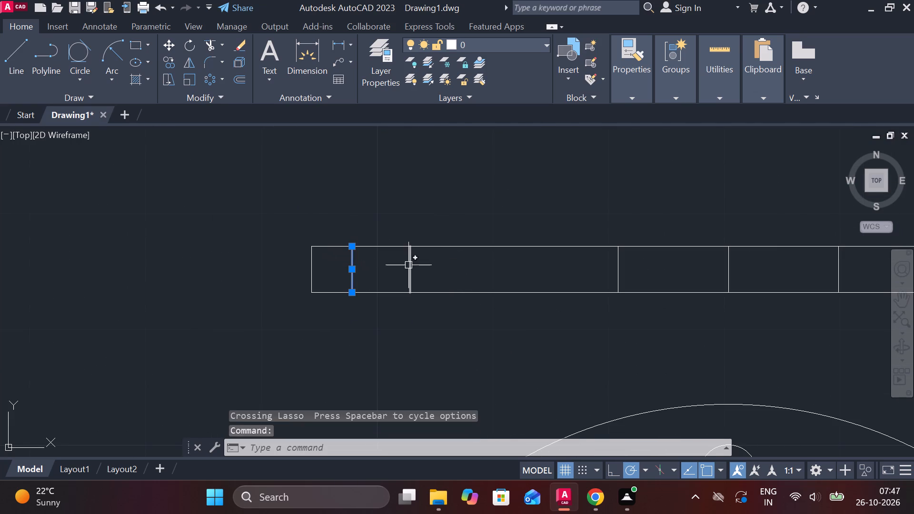
left_click(409, 265)
scroll(437, 307, "down", 2)
type("MI")
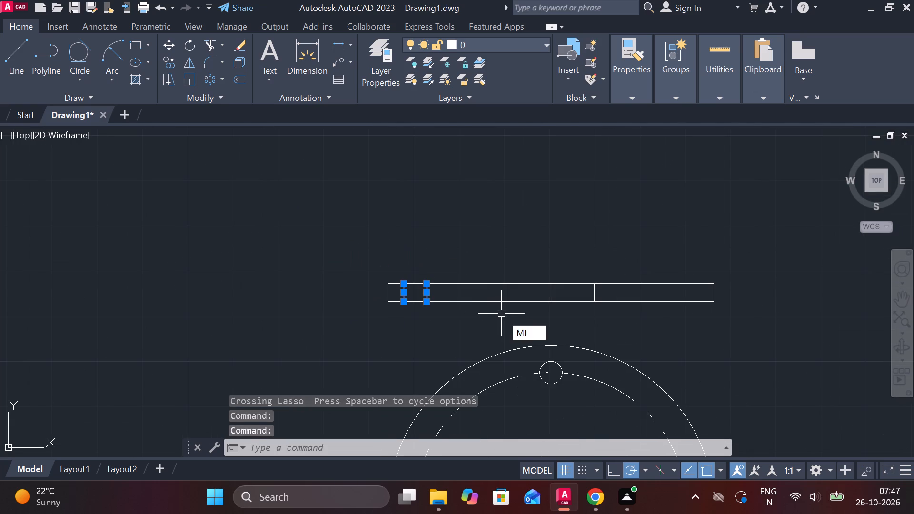
key("Return")
left_click(554, 305)
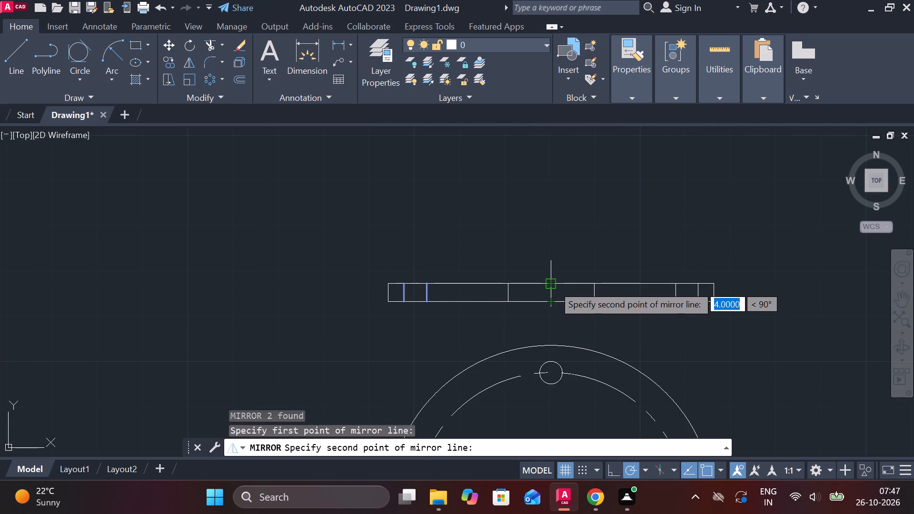
left_click(553, 285)
left_click_drag(594, 332, 553, 285)
scroll(599, 292, "down", 1)
middle_click_drag(597, 290, 541, 273)
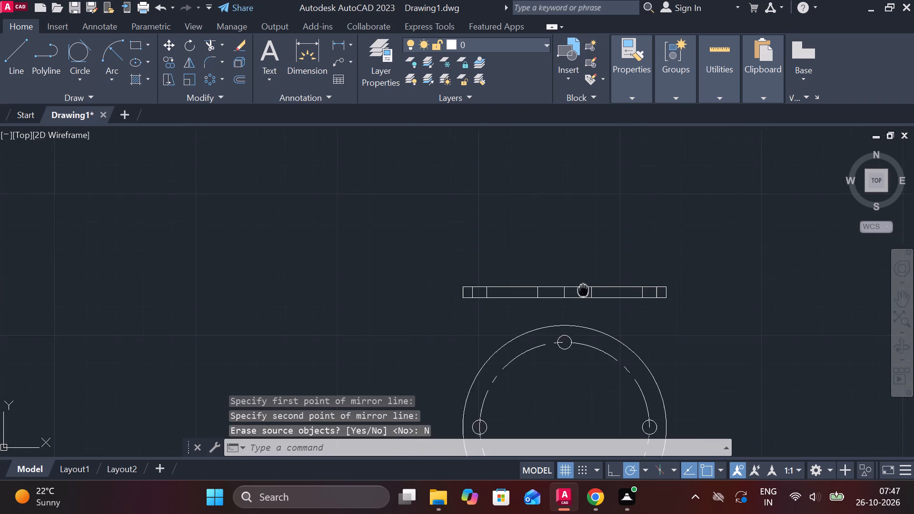
Draw a circle of diameter 19.525 centred on the flange's centre point.
middle_click_drag(541, 273, 480, 212)
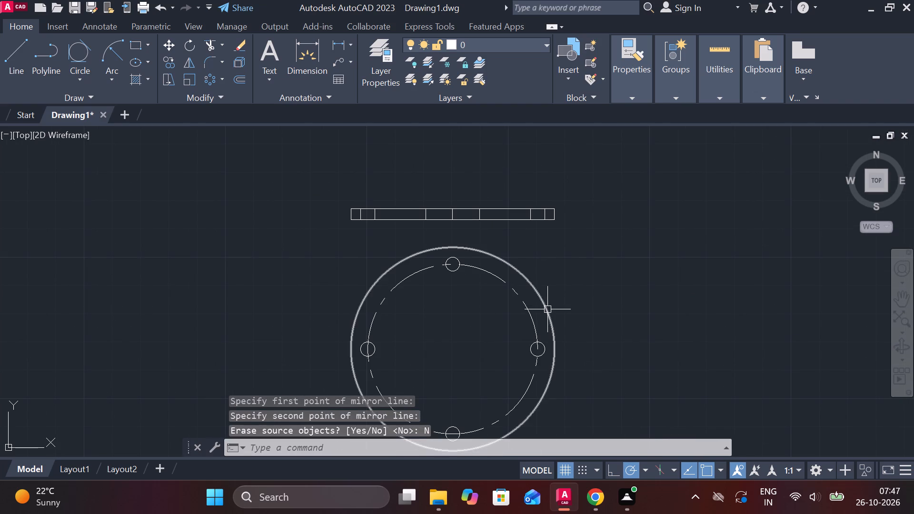
middle_click_drag(478, 319, 472, 273)
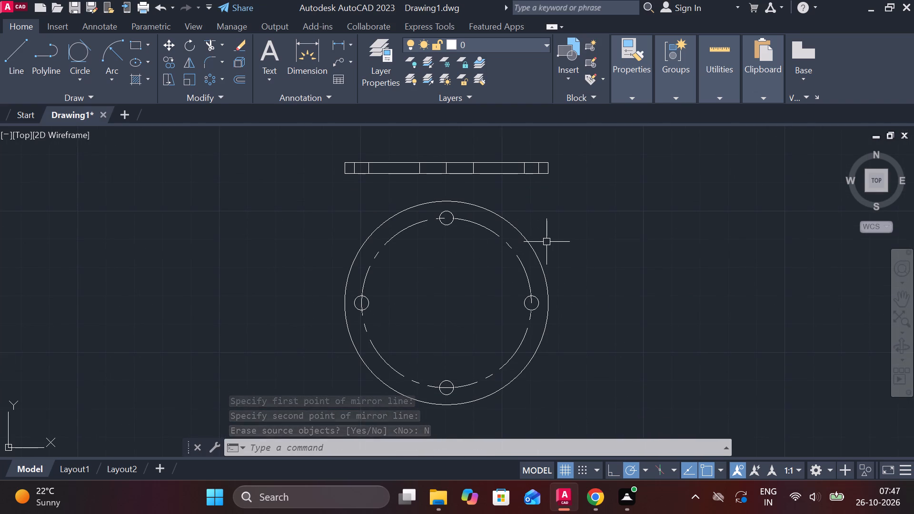
type("C")
key("space")
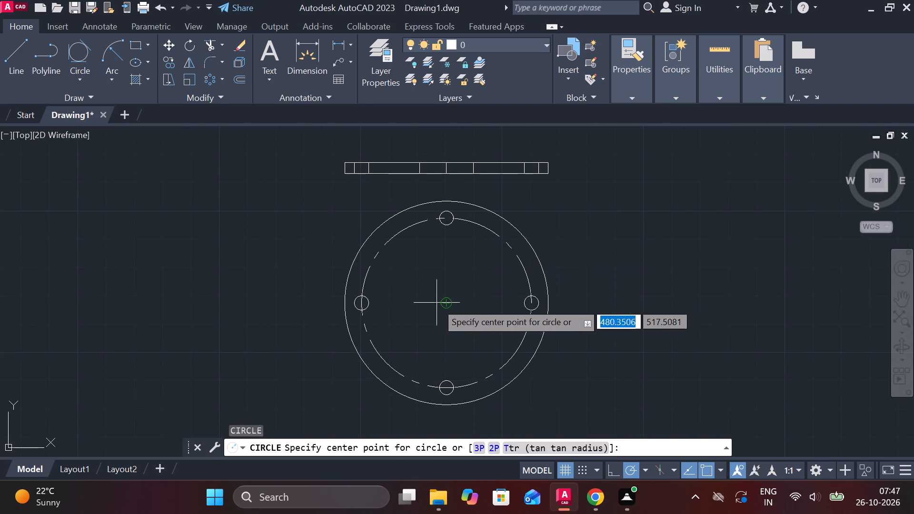
left_click(444, 304)
key("f")
key("BackSpace")
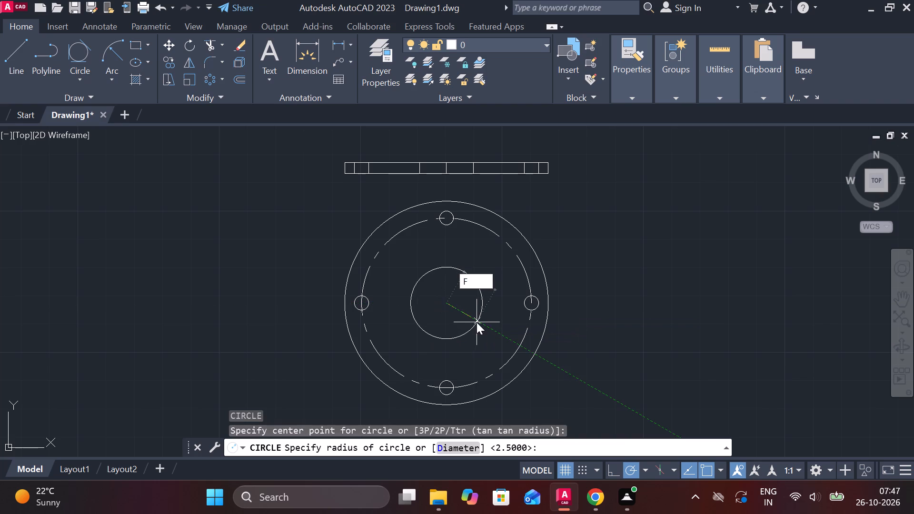
type("D")
key("space")
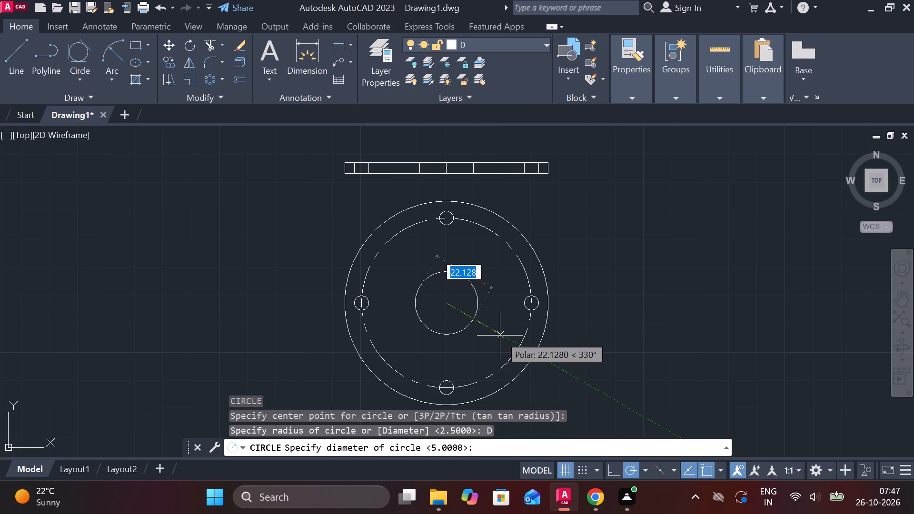
type("19.")
key("Escape")
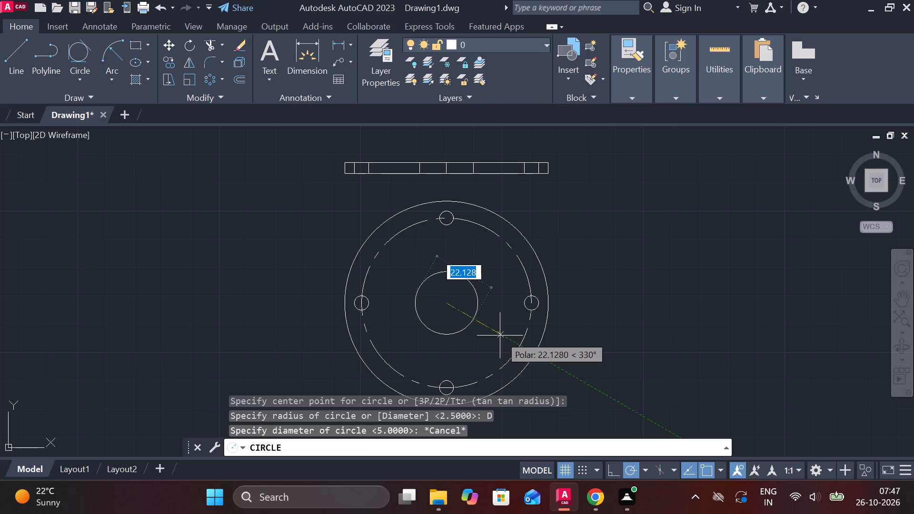
key("1")
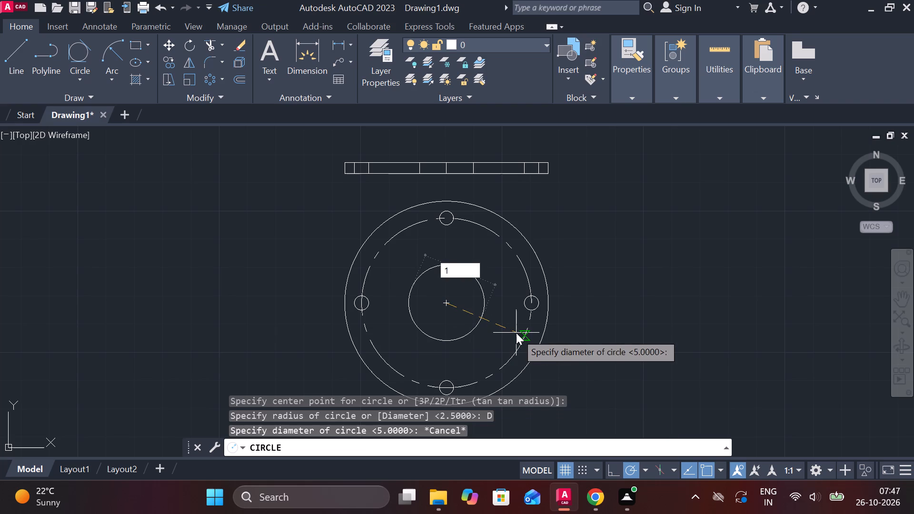
key("9")
key("period")
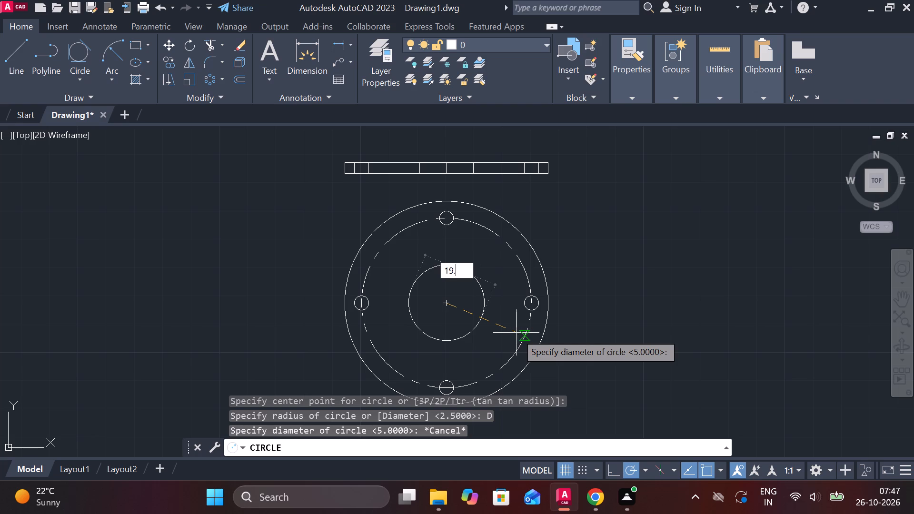
type("525")
key("Return")
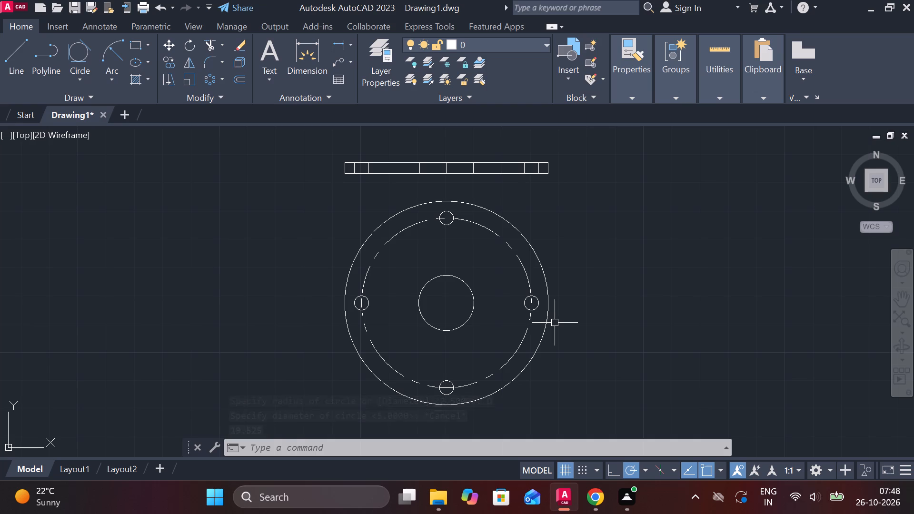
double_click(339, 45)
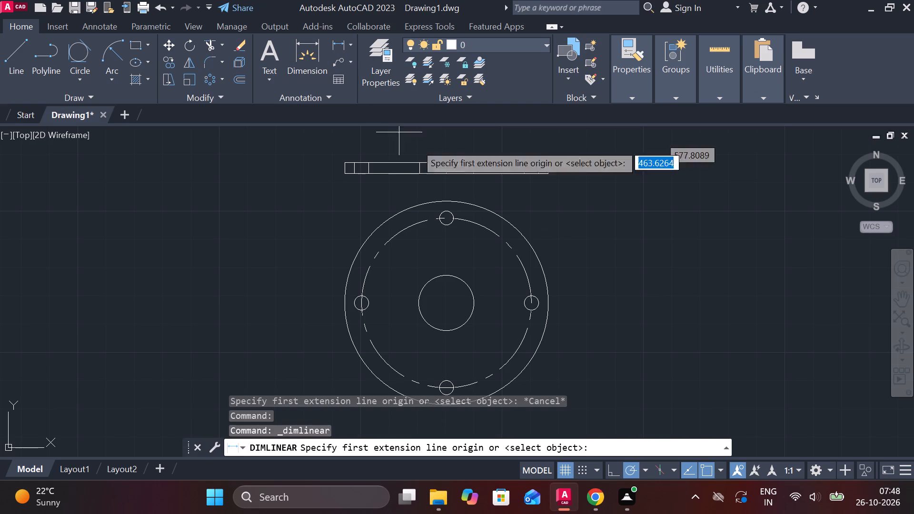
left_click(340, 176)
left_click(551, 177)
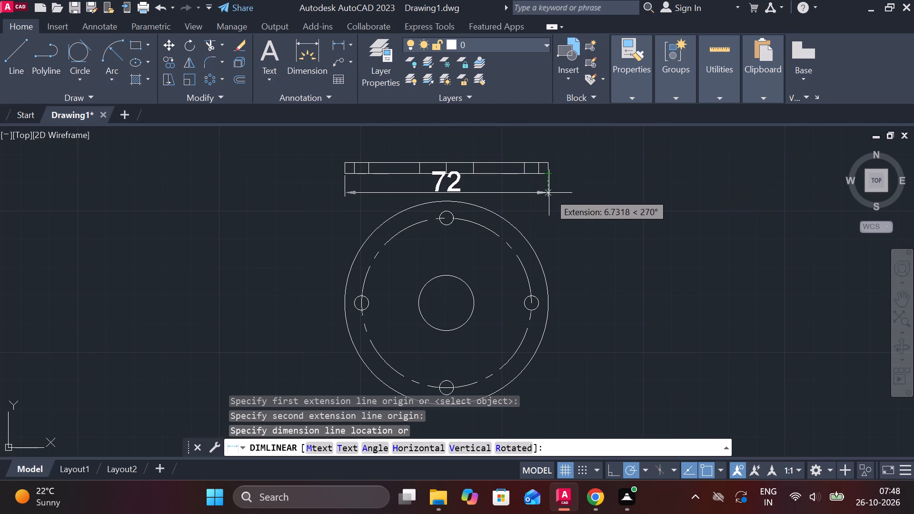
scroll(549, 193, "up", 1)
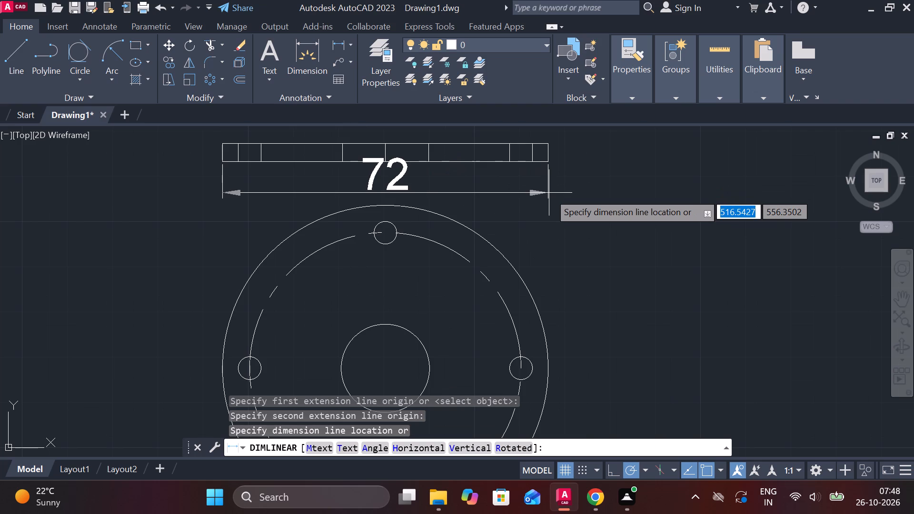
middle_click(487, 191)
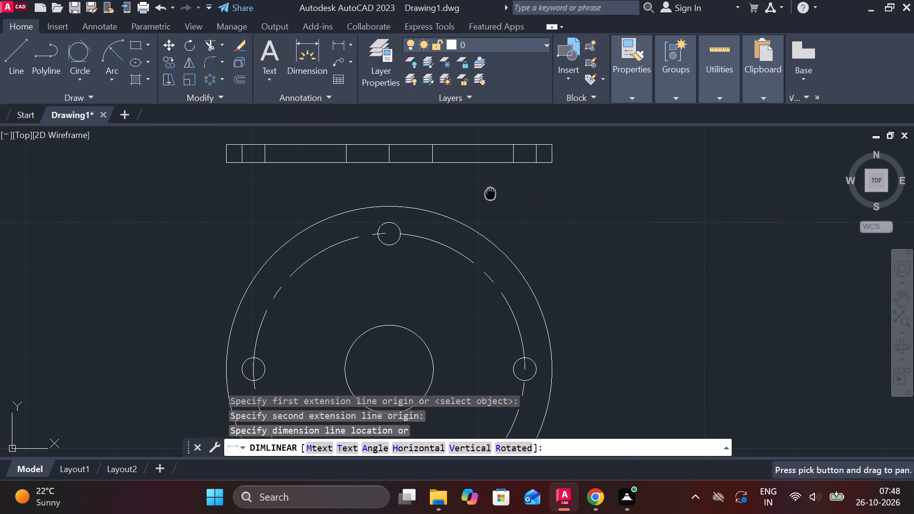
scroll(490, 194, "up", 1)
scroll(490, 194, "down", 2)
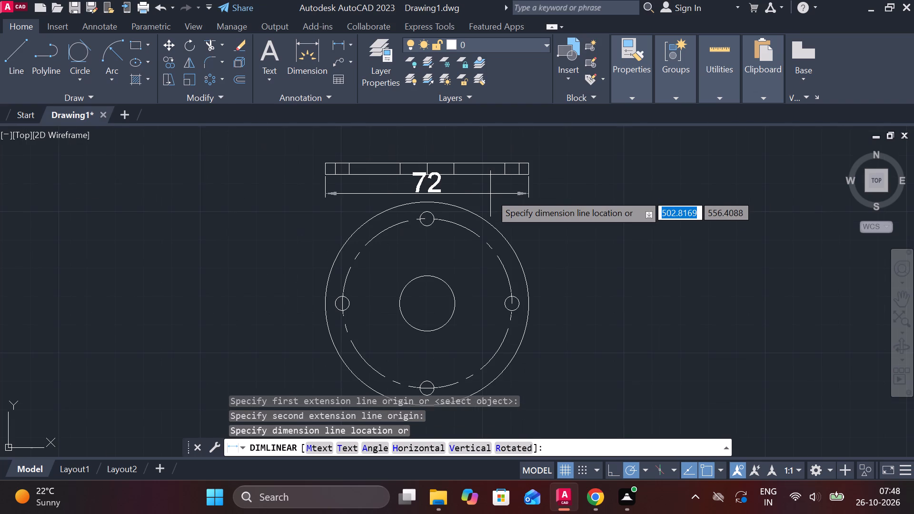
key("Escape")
Move the entire side view straight up to widen the gap between it and the circular flange view.
left_click(540, 188)
left_click(283, 153)
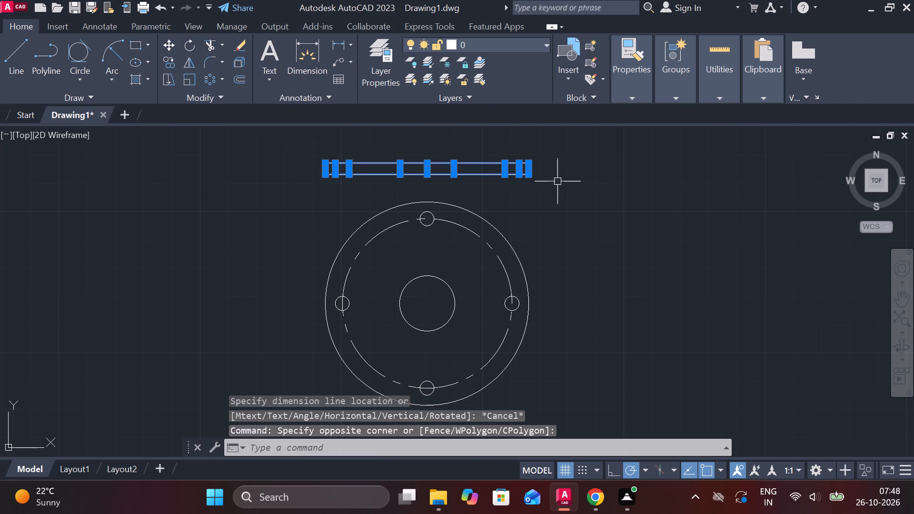
key("m")
key("Return")
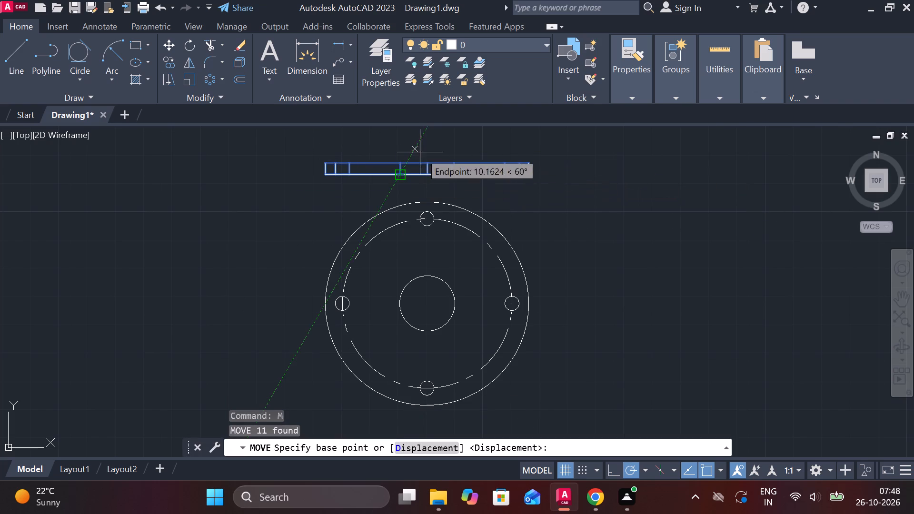
scroll(428, 160, "up", 3)
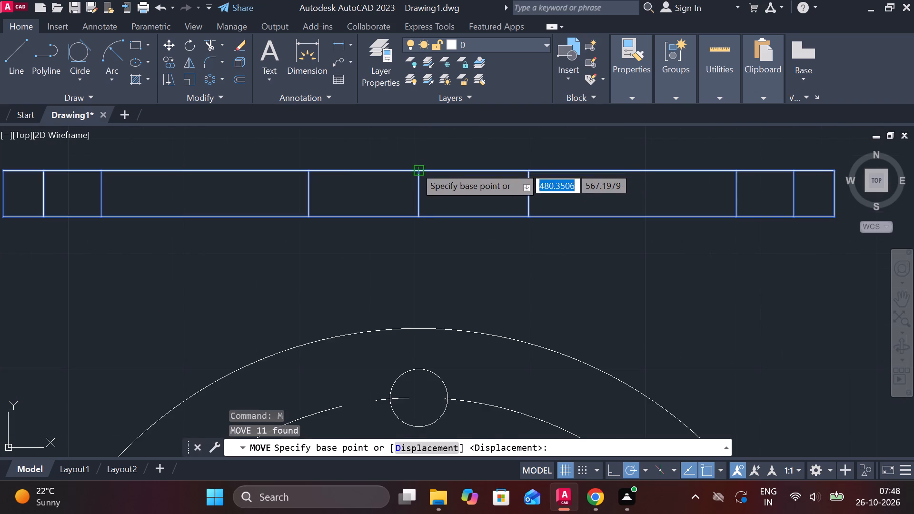
left_click(415, 167)
middle_click_drag(417, 125, 417, 257)
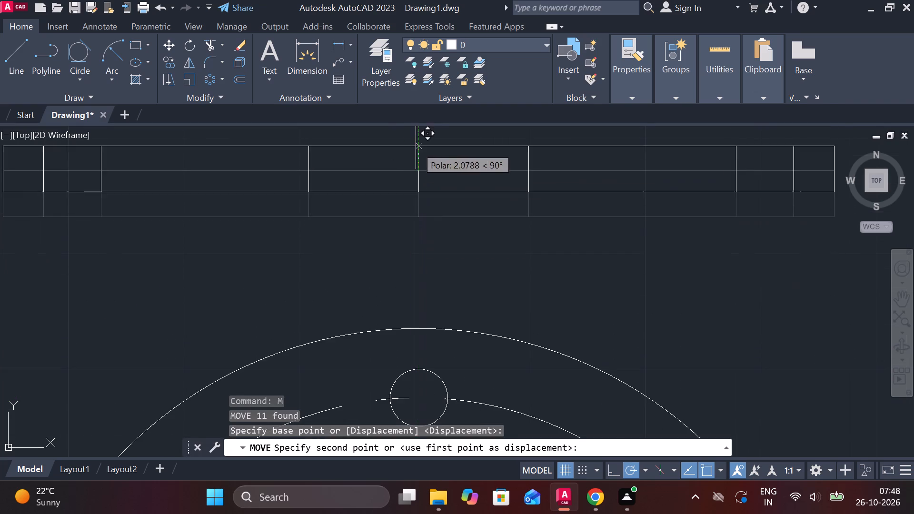
middle_click_drag(416, 146, 411, 265)
left_click(416, 192)
scroll(453, 199, "down", 3)
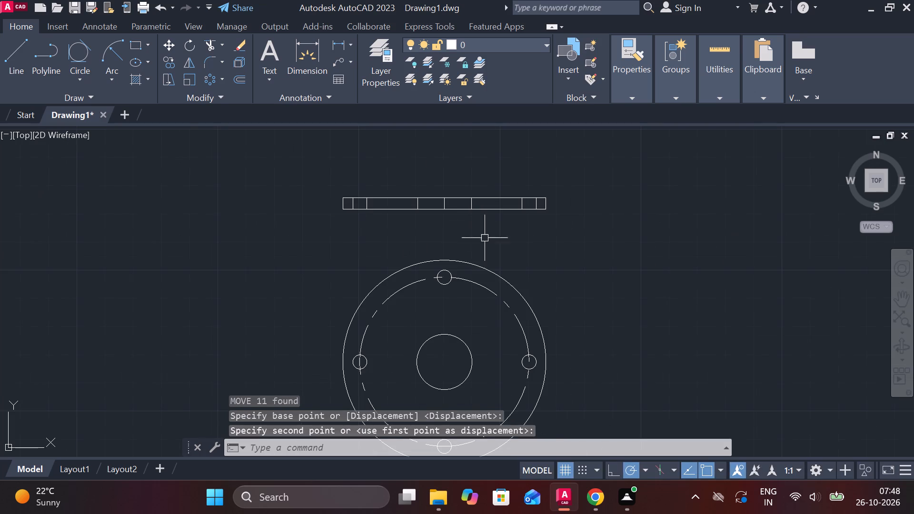
key("Escape")
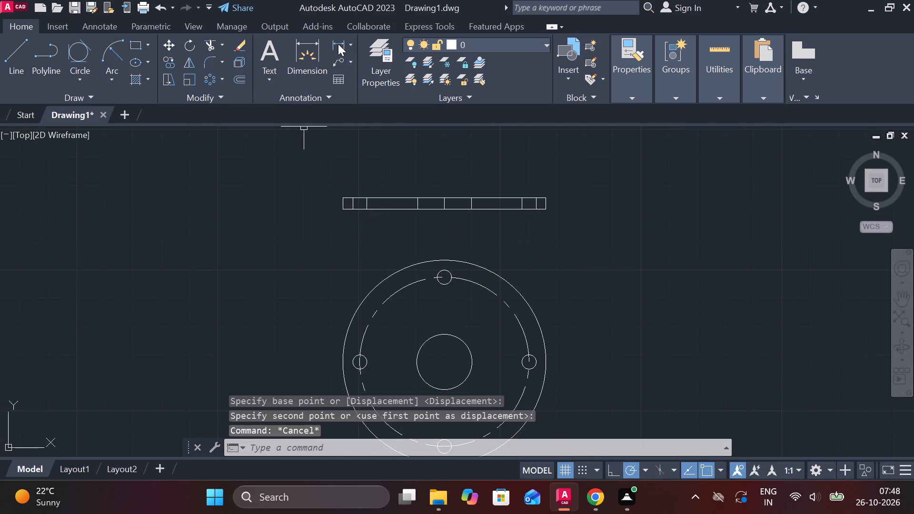
Hatch the four solid sections of the side view, leaving the two hole strips and the central bore unhatched.
left_click(338, 44)
key("Escape")
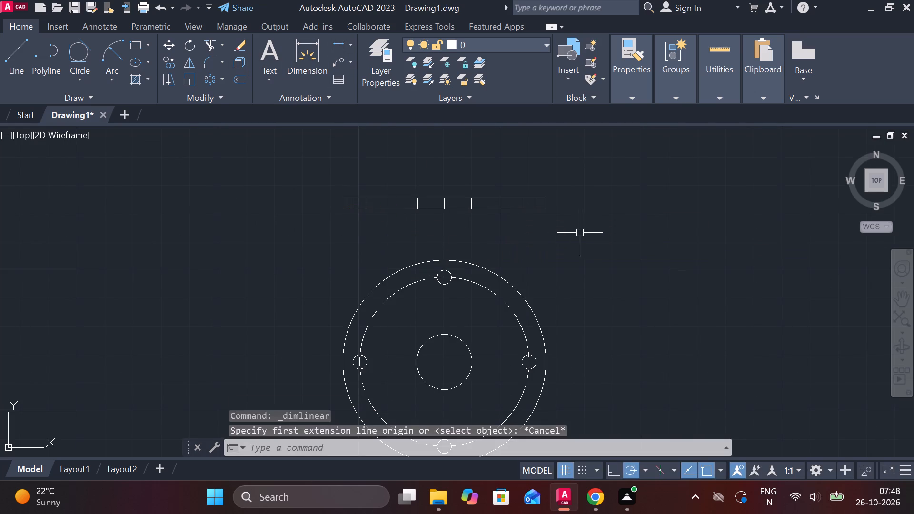
left_click(129, 78)
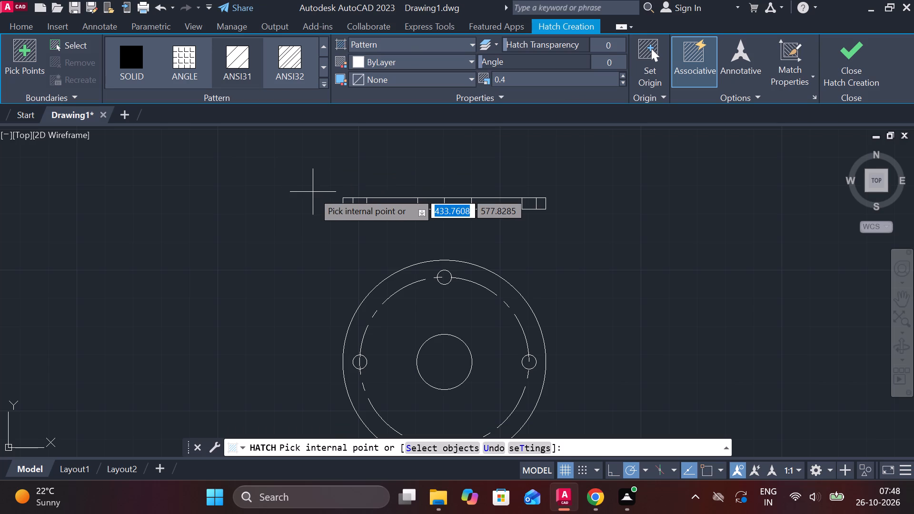
scroll(330, 208, "up", 2)
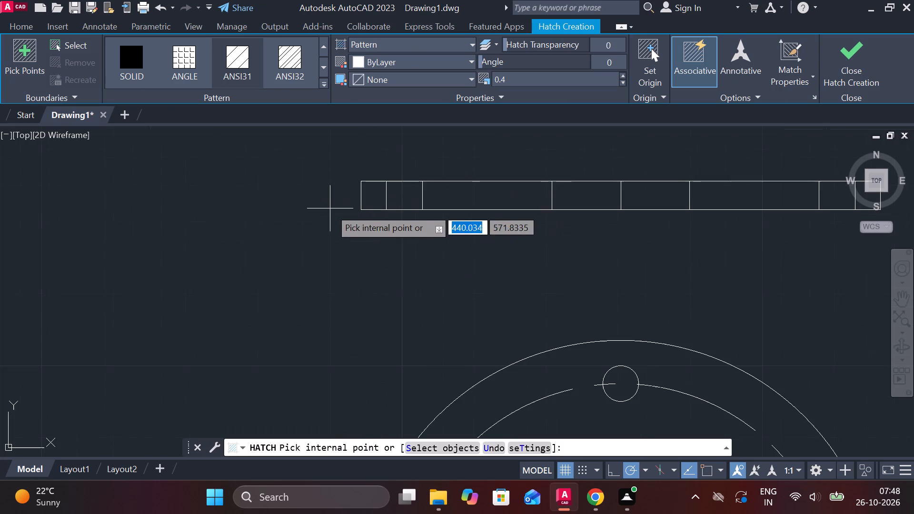
double_click(386, 193)
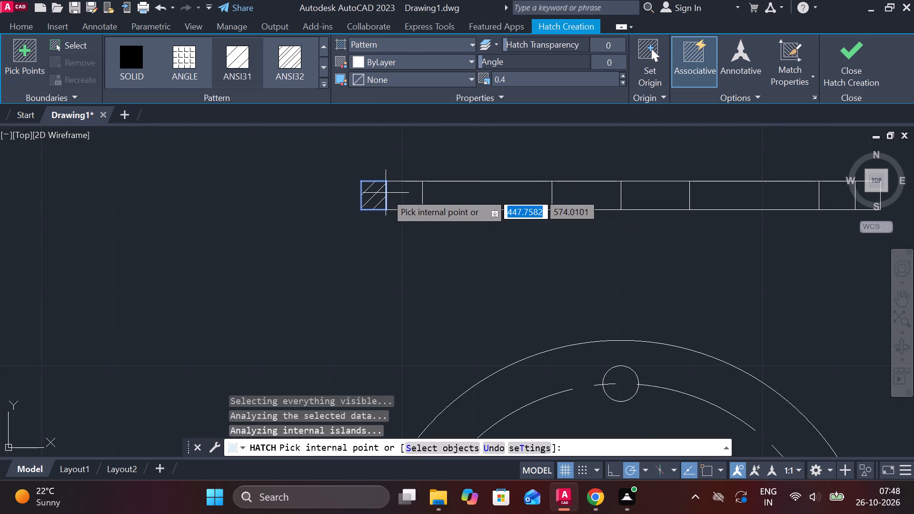
left_click(487, 197)
middle_click_drag(629, 246, 488, 226)
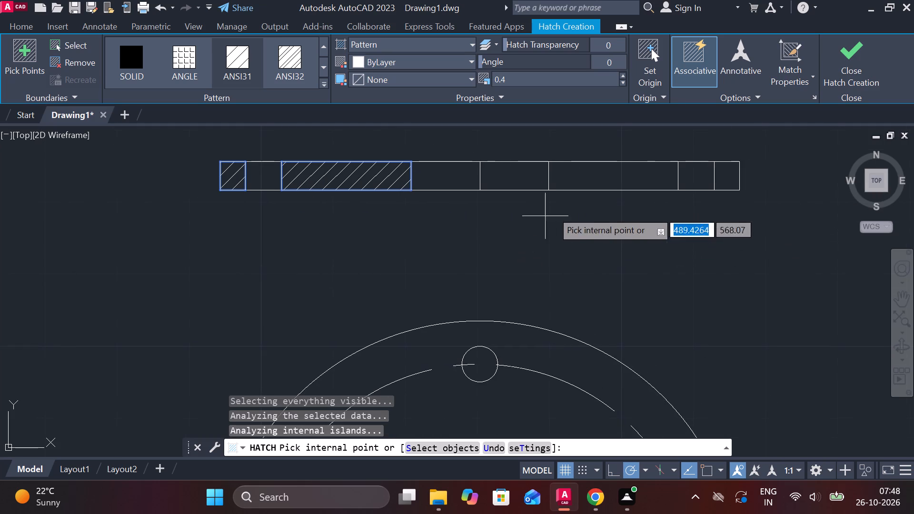
left_click(597, 185)
left_click(720, 171)
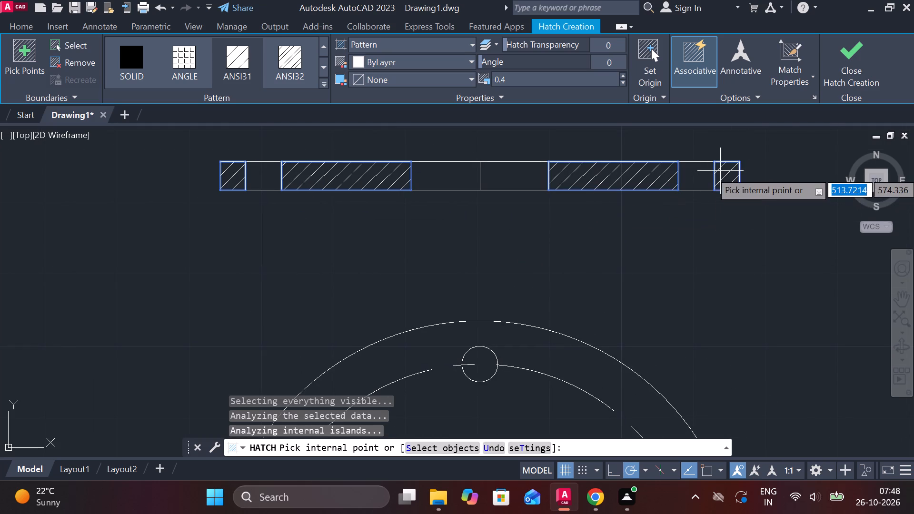
left_click(847, 58)
middle_click_drag(351, 206, 388, 208)
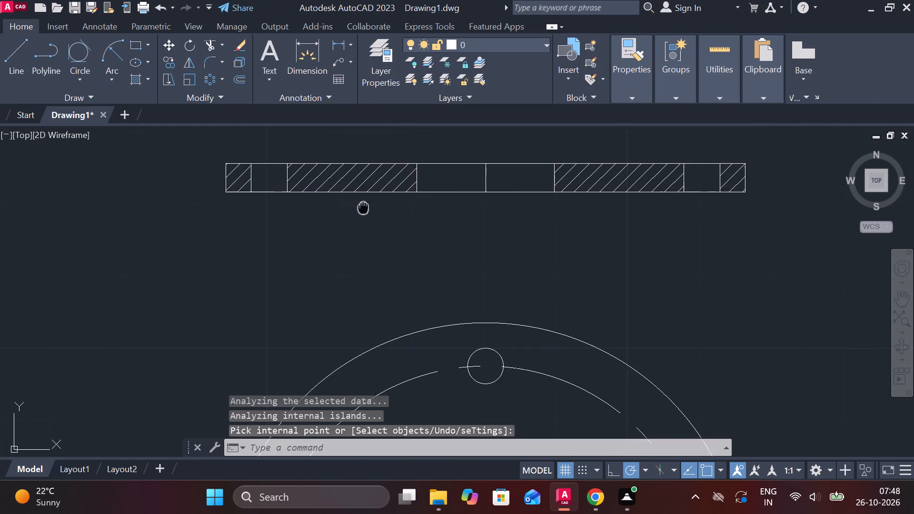
middle_click_drag(388, 208, 405, 206)
key("Escape")
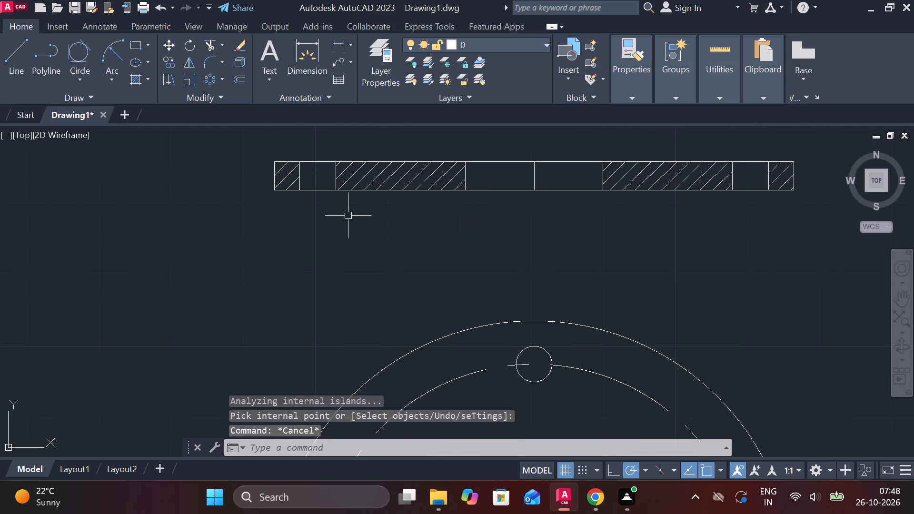
Copy the hatched side view into the empty space beside the separate group of part views on the drawing's far left.
scroll(375, 227, "down", 2)
left_click_drag(658, 271, 560, 245)
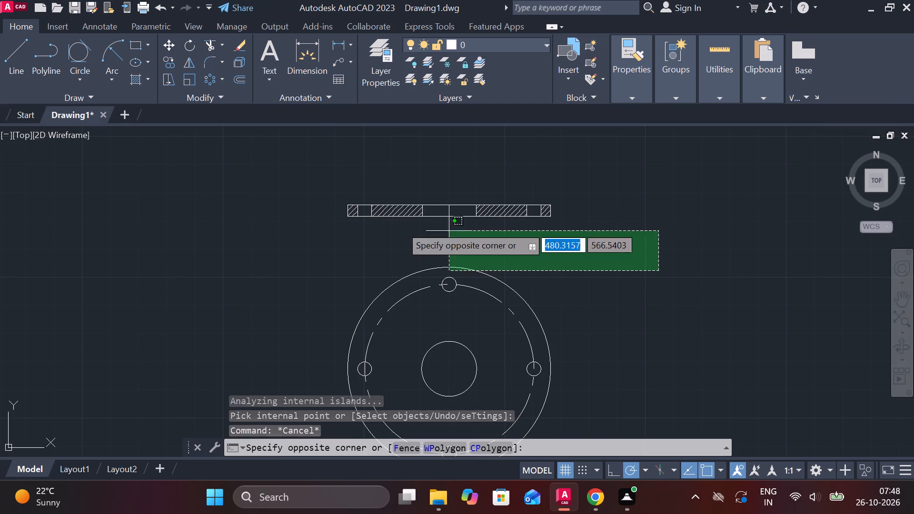
key("Escape")
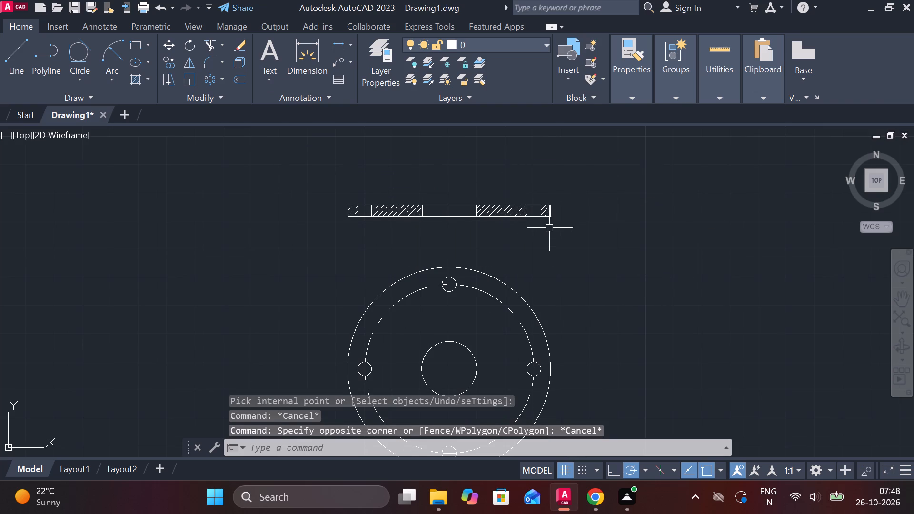
left_click_drag(559, 225, 535, 207)
left_click(281, 170)
type("CO")
key("Return")
left_click(556, 247)
scroll(556, 247, "down", 3)
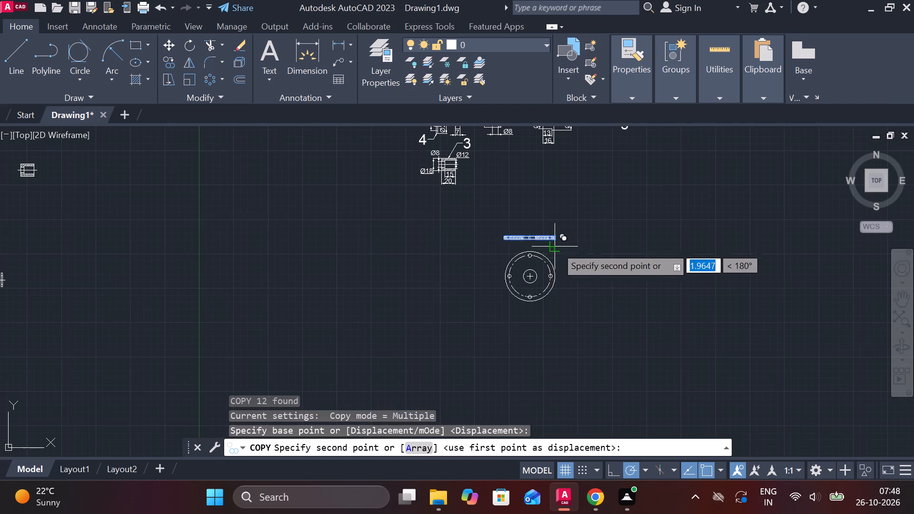
scroll(394, 276, "down", 2)
left_click(257, 299)
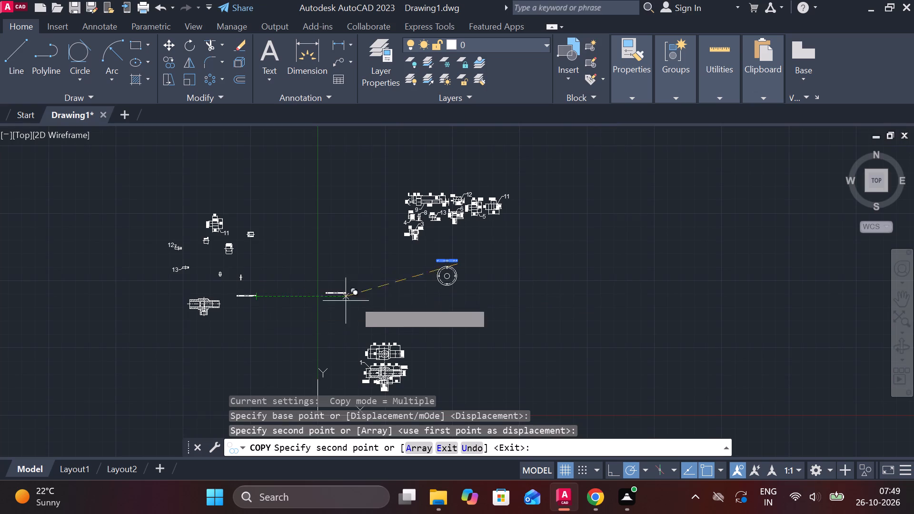
scroll(486, 265, "up", 4)
key("Escape")
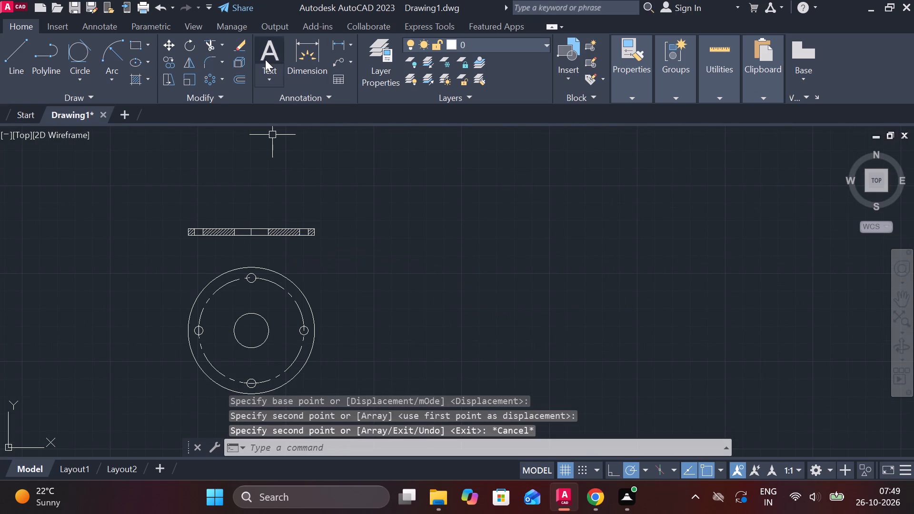
Add a linear dimension across the side view's full width, just below it, and prefix its text with the diameter symbol.
left_click(336, 46)
middle_click_drag(348, 208, 600, 217)
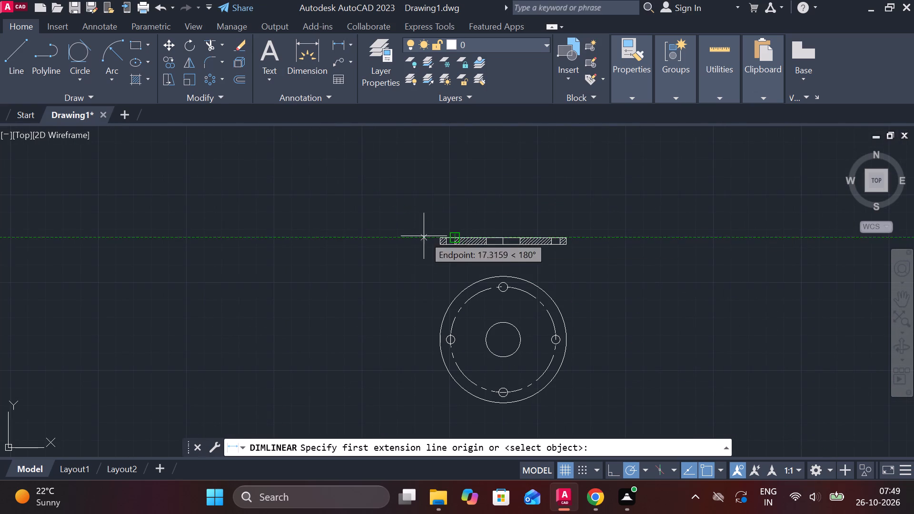
scroll(440, 251, "up", 2)
middle_click_drag(428, 251, 289, 218)
left_click(295, 199)
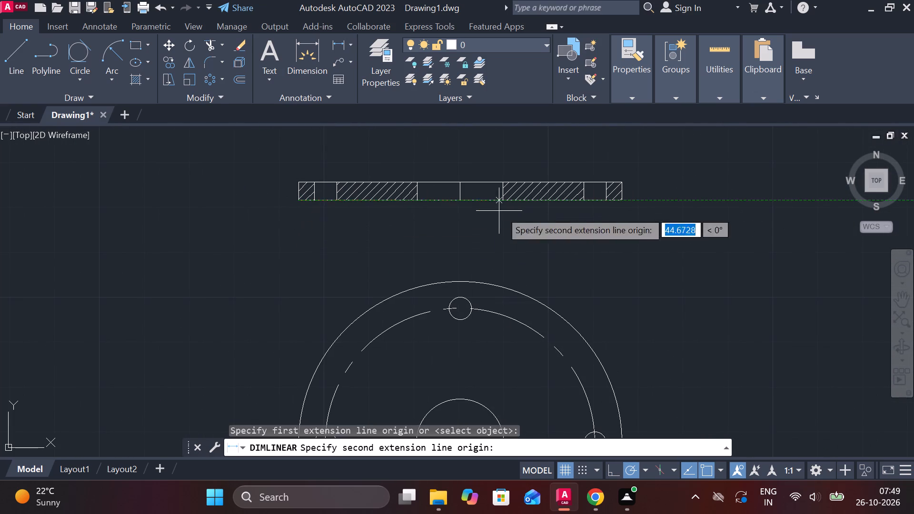
left_click(618, 205)
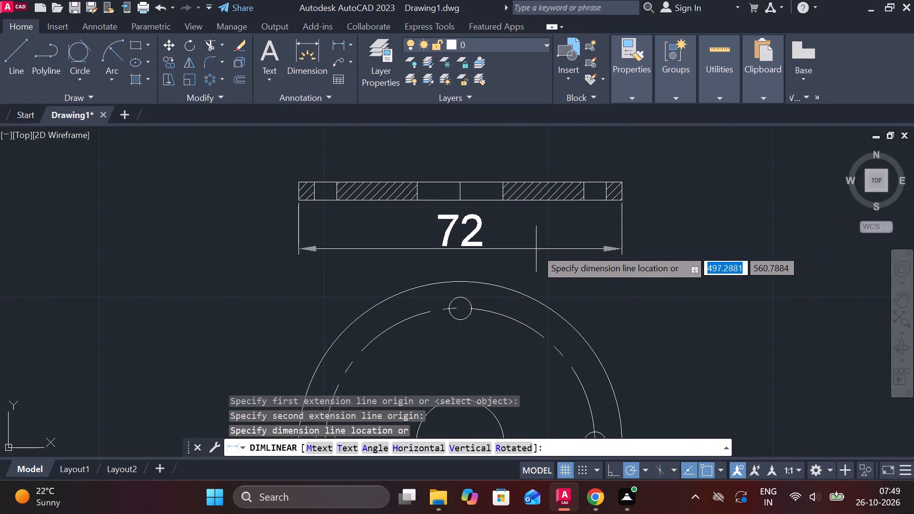
left_click(536, 249)
double_click(457, 225)
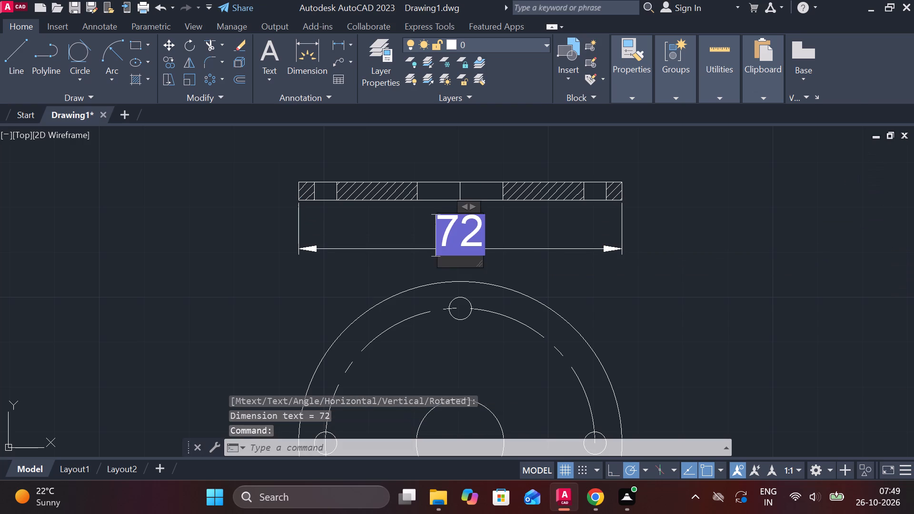
left_click(610, 80)
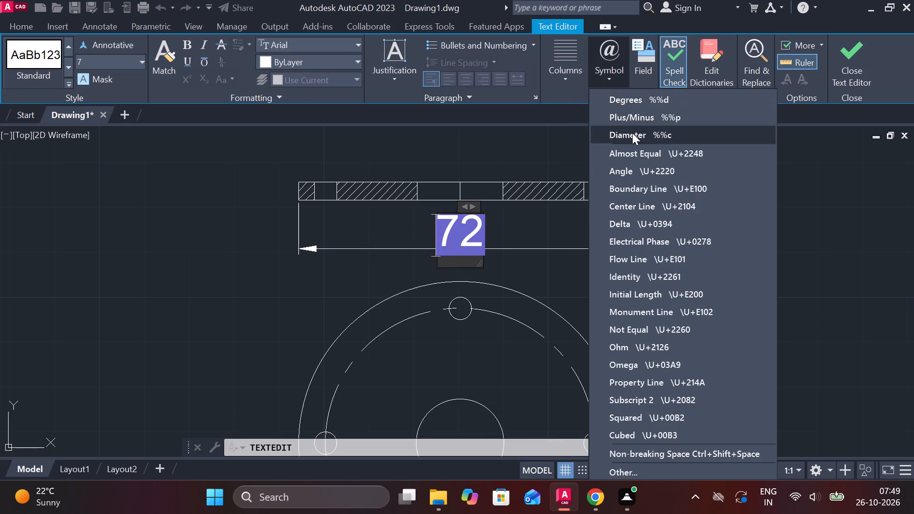
left_click(632, 133)
left_click(839, 73)
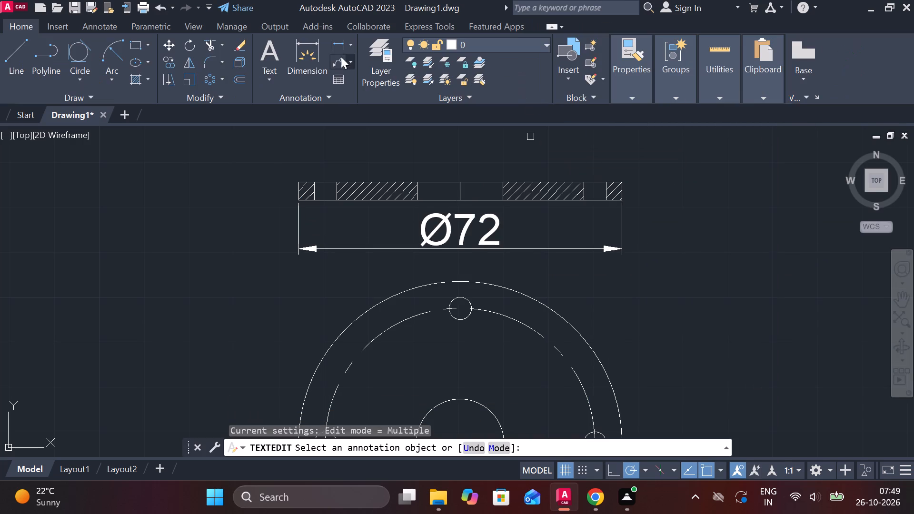
Add a linear dimension across the central bore opening, placed above the side view.
left_click(340, 45)
scroll(402, 155, "up", 2)
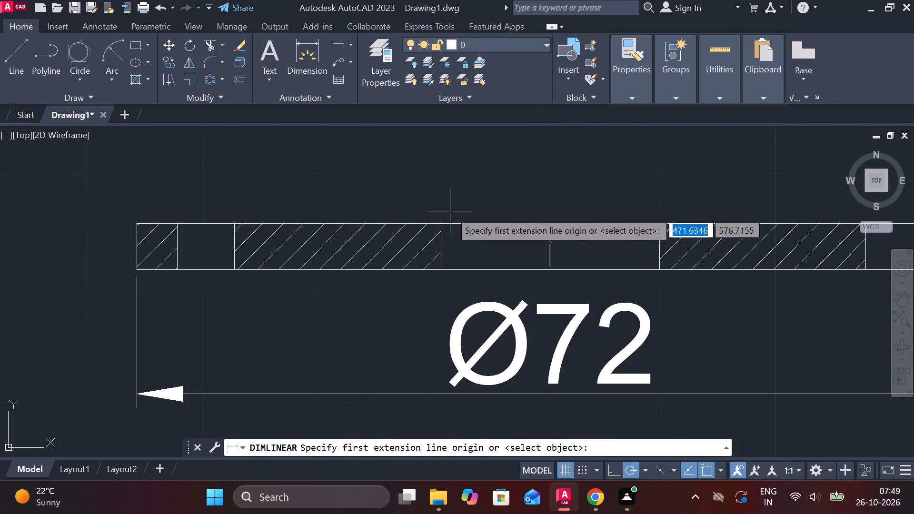
left_click(443, 221)
left_click(651, 224)
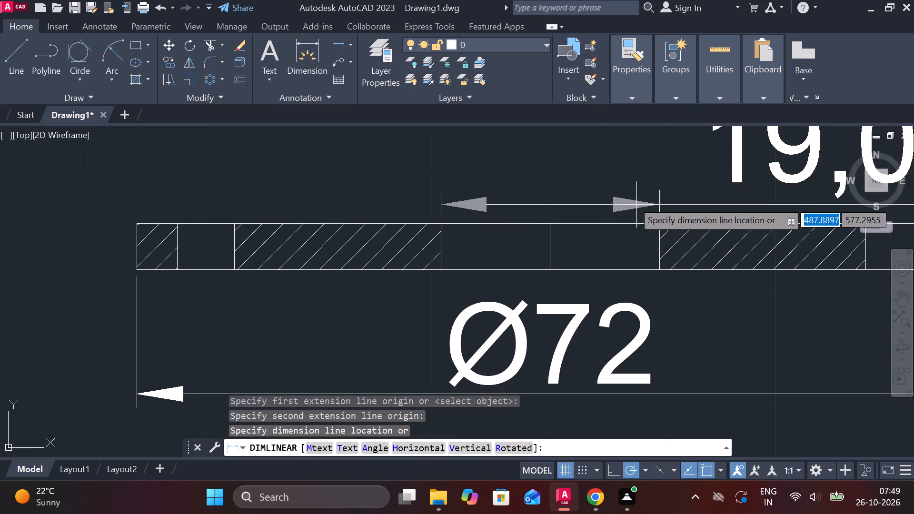
scroll(566, 178, "down", 1)
middle_click_drag(566, 178, 550, 183)
left_click(528, 176)
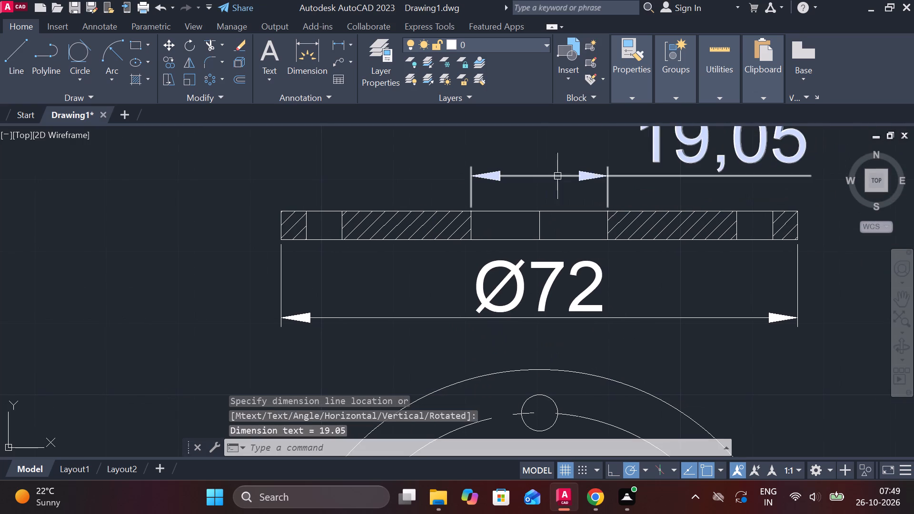
Erase the vertical line in the middle of the side view's central bore.
left_click(542, 224)
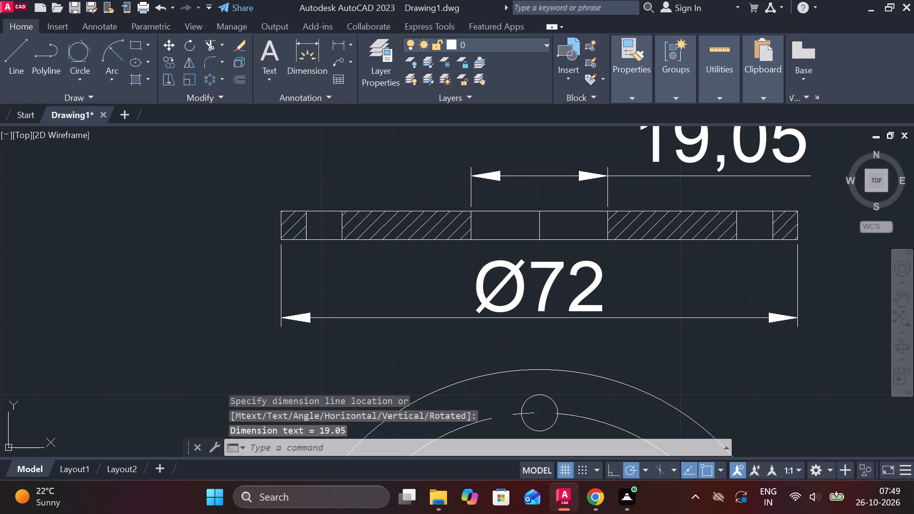
type("E")
key("space")
Add a diameter dimension to the flange's right-hand small hole, with its text outside the flange at the upper right.
scroll(566, 231, "down", 3)
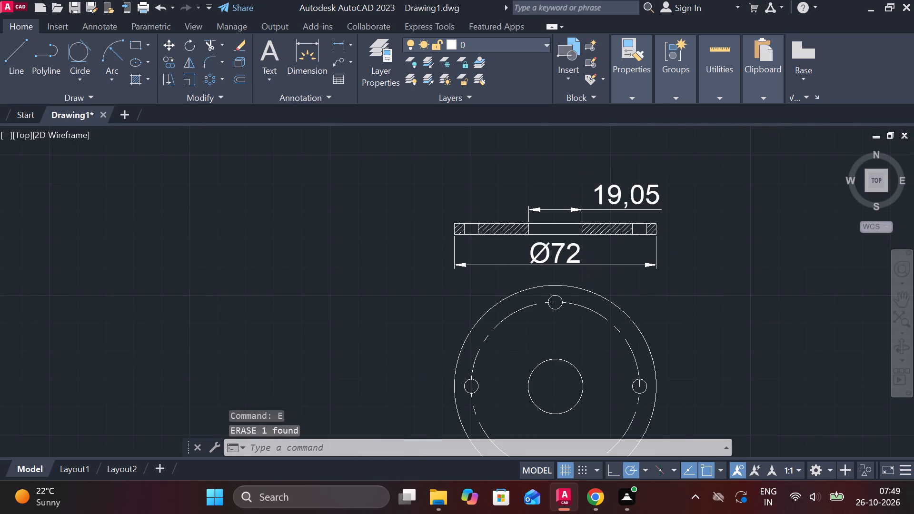
middle_click_drag(597, 273, 454, 219)
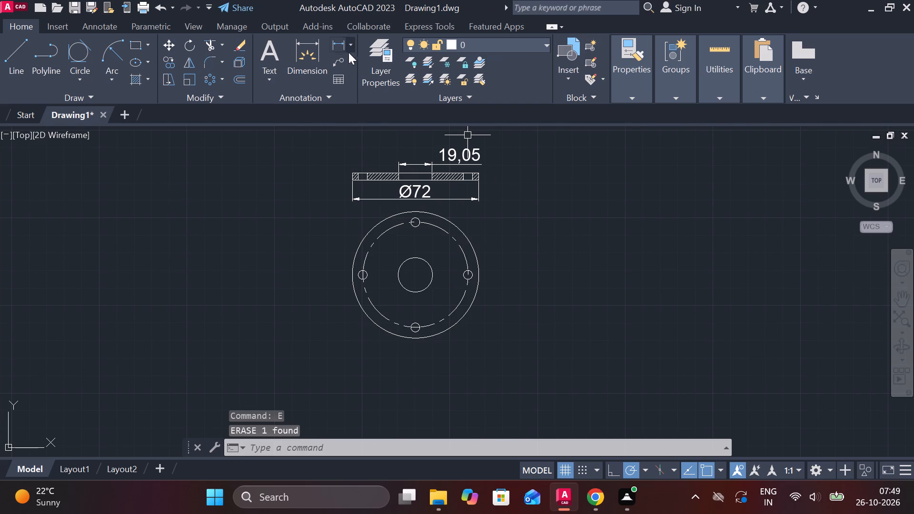
left_click(346, 47)
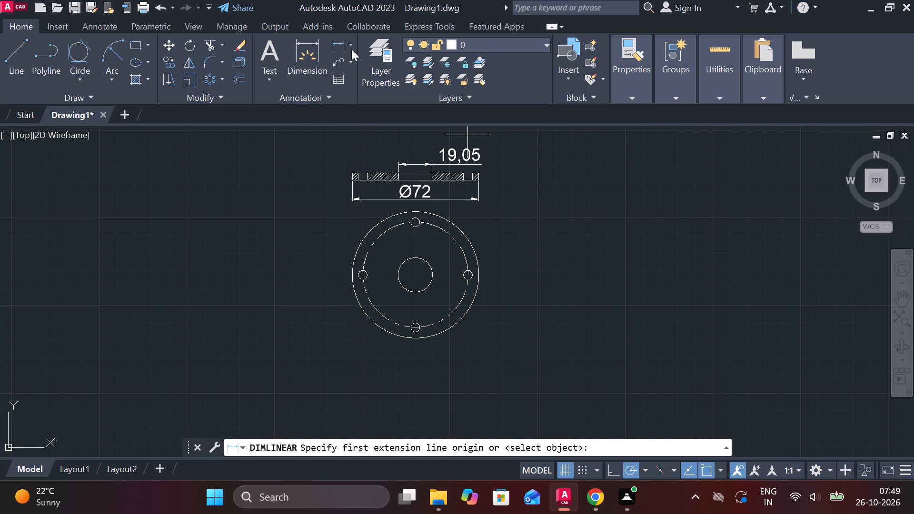
left_click(351, 46)
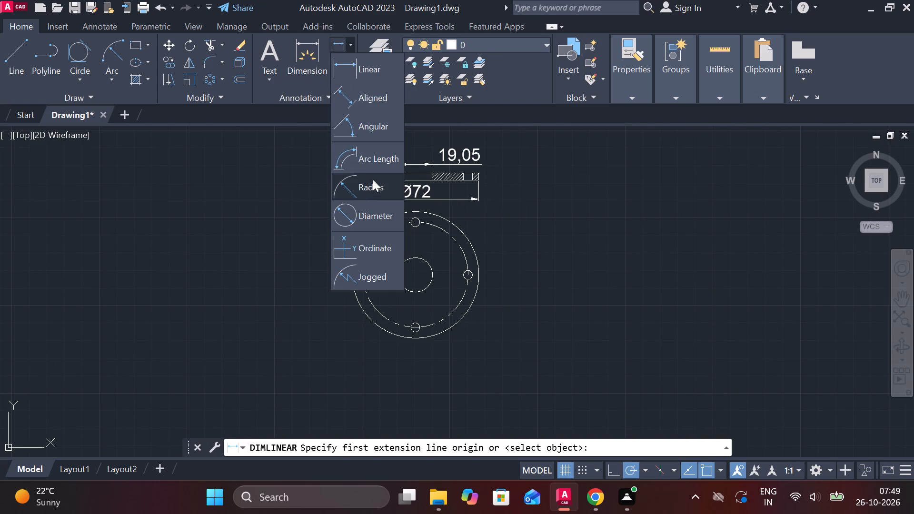
left_click(373, 215)
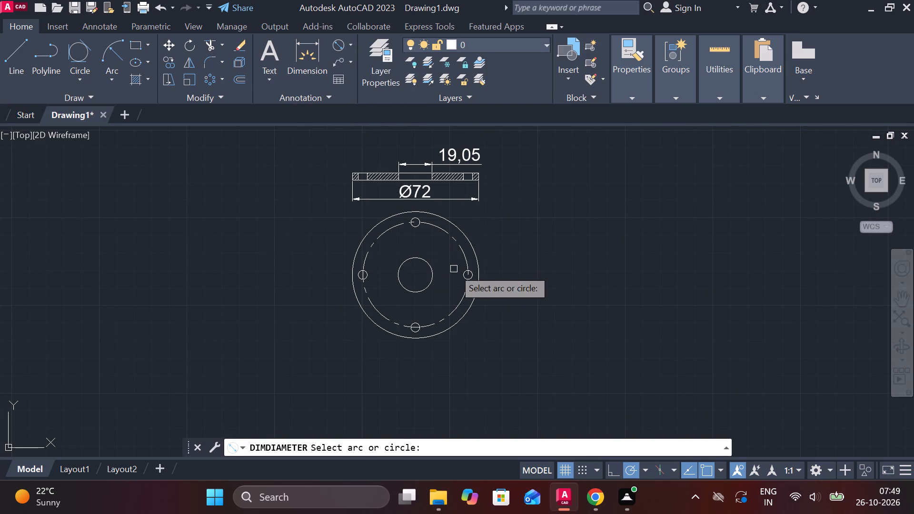
left_click(472, 271)
left_click(491, 257)
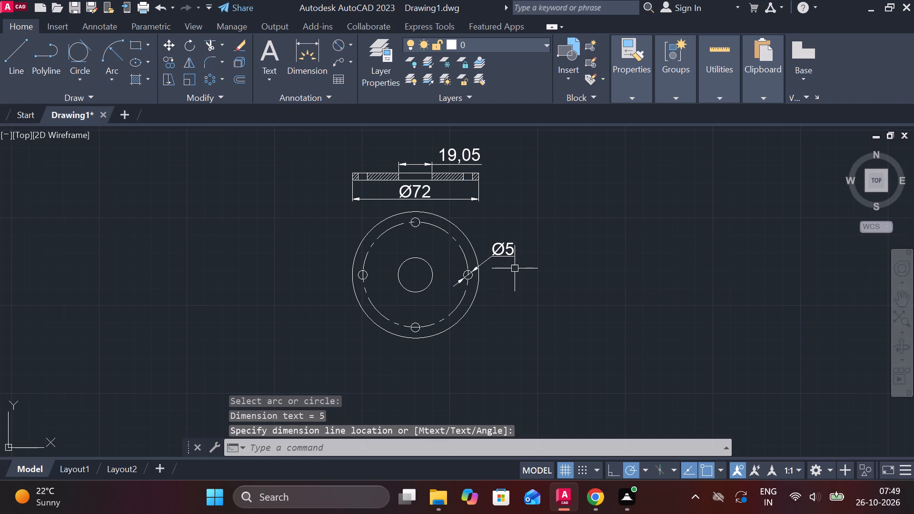
Add a diameter dimension to the dashed hole circle, with its text outside the flange at the upper left.
left_click(352, 43)
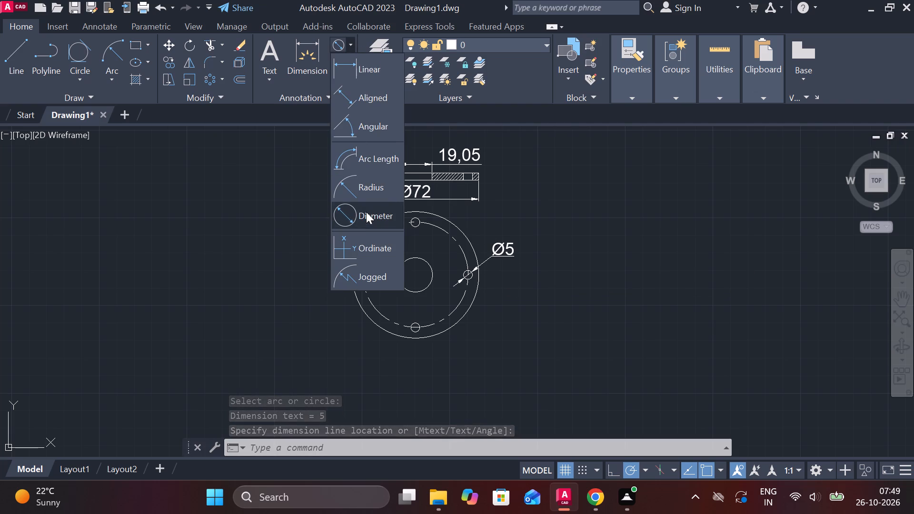
left_click(366, 212)
left_click(371, 251)
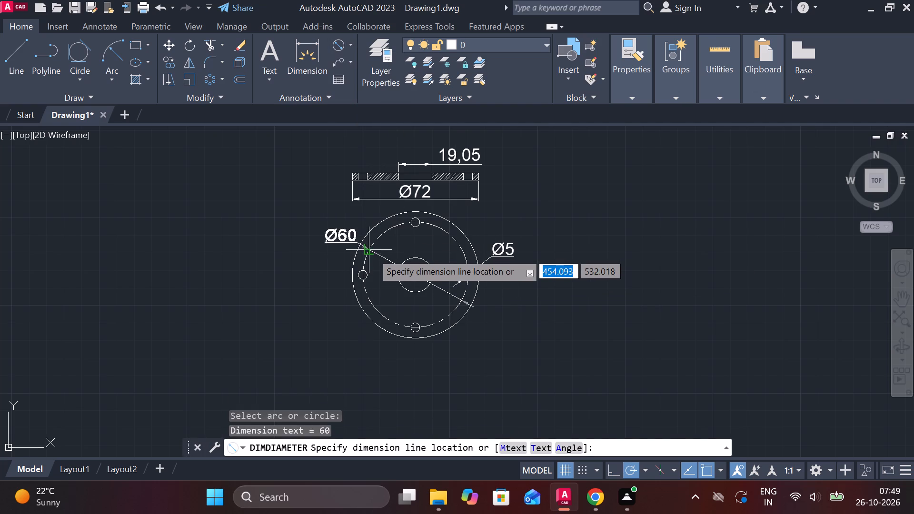
scroll(371, 252, "up", 1)
left_click(371, 252)
Attach a multileader to the flange's outer circle at the upper right, labelled 10 with text height 15.
scroll(418, 248, "down", 2)
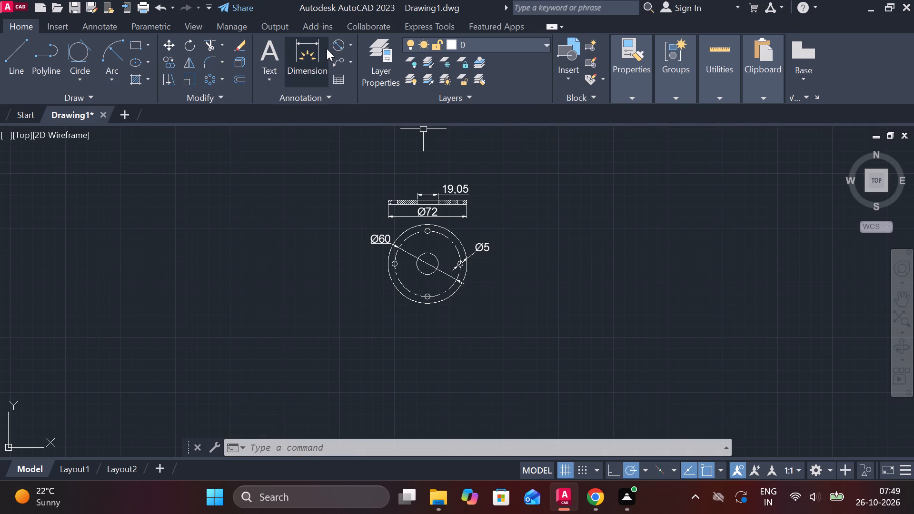
left_click(337, 64)
scroll(512, 243, "up", 2)
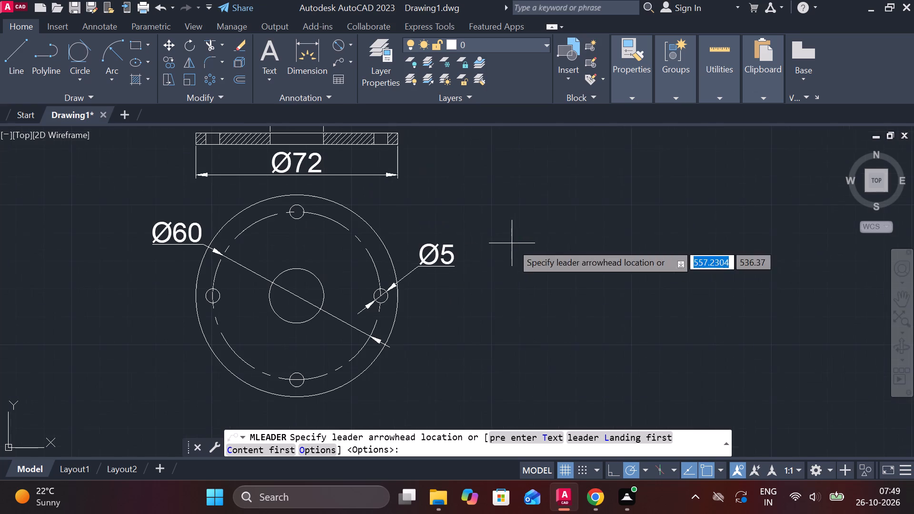
left_click(389, 230)
left_click(428, 202)
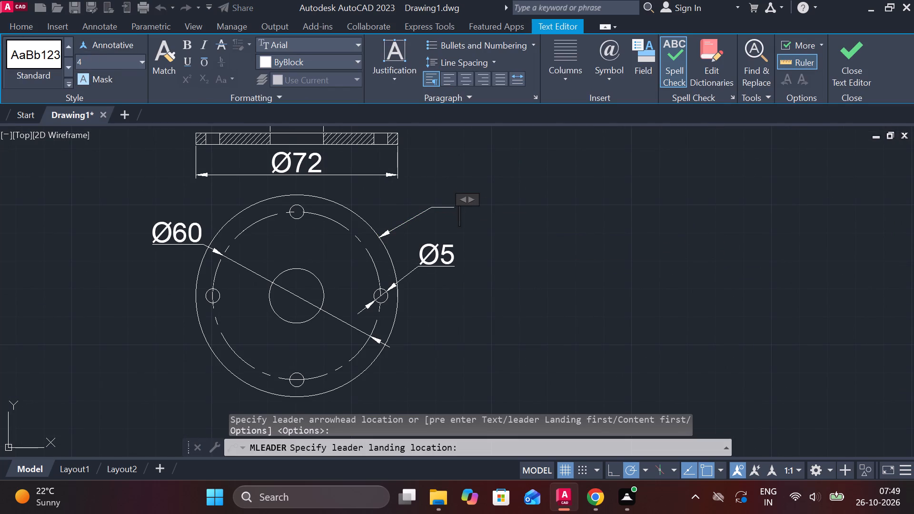
left_click(91, 63)
type("15 10")
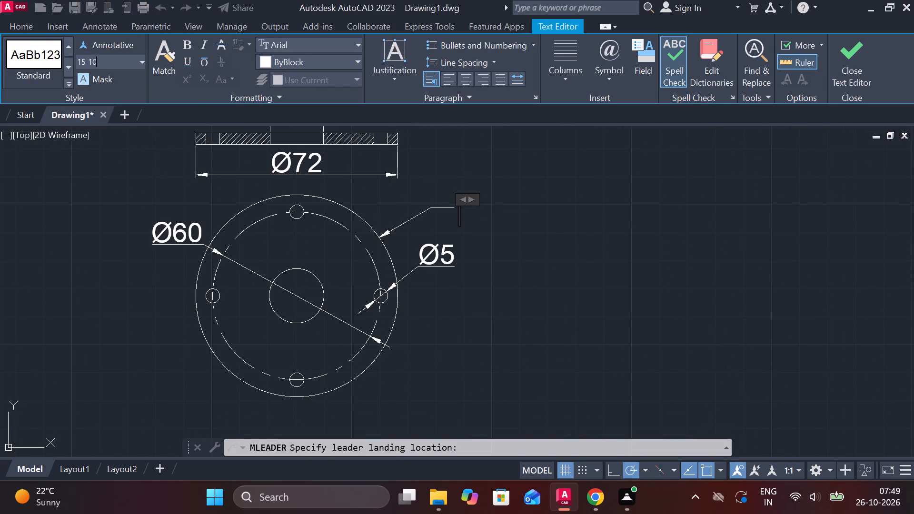
key("BackSpace")
key("BackSpace")
key("BackSpace")
key("Return")
key("1")
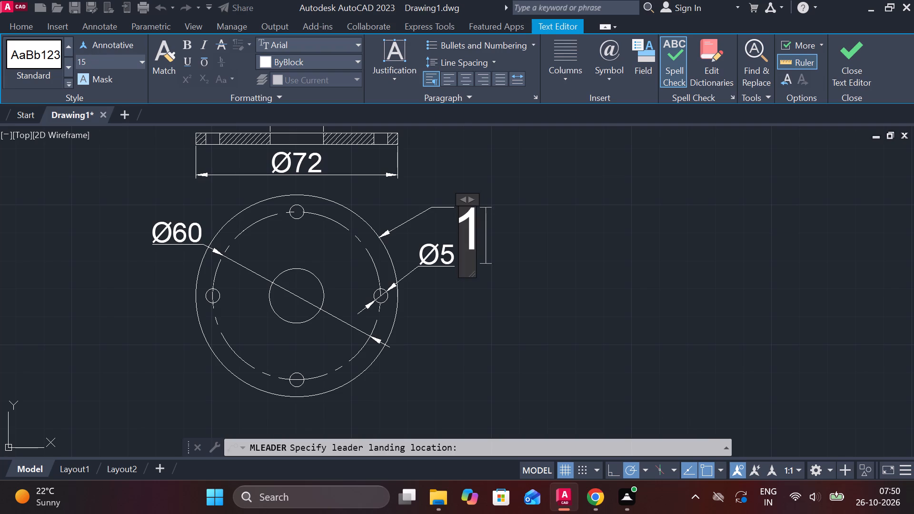
key("0")
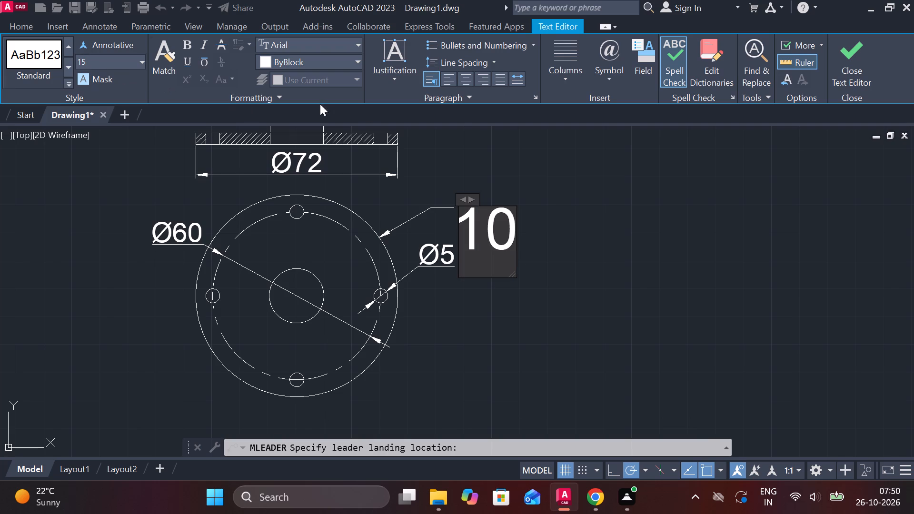
left_click(842, 66)
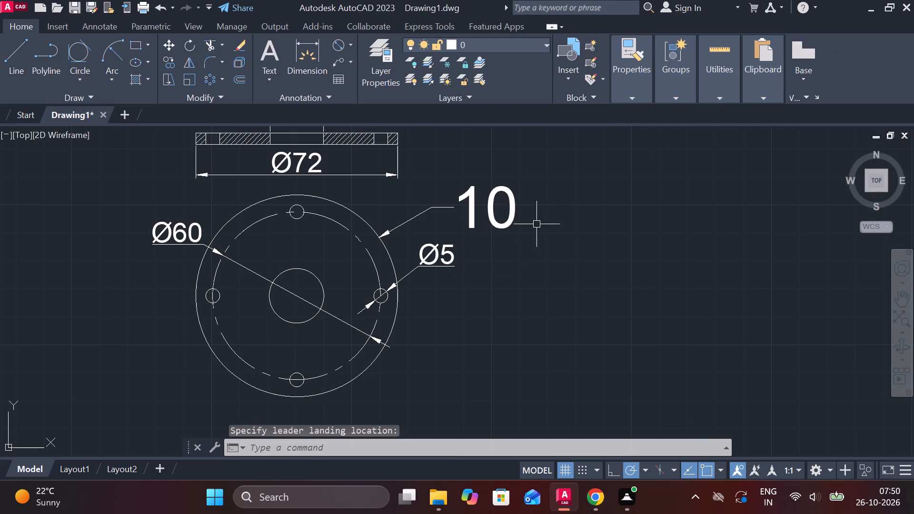
Move the complete dimensioned flange drawing, both views and its label, up to the free space beside part 3.
scroll(536, 225, "down", 2)
left_click_drag(371, 151, 371, 168)
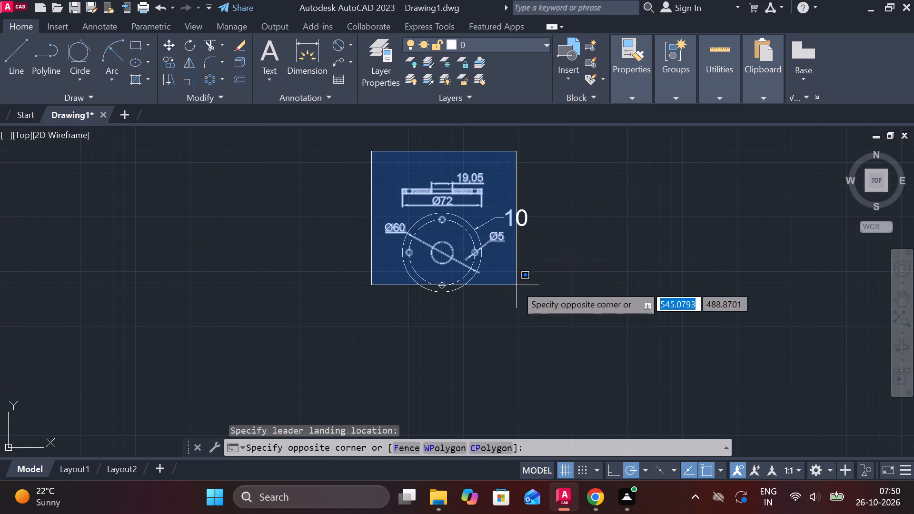
left_click(546, 318)
key("m")
key("Return")
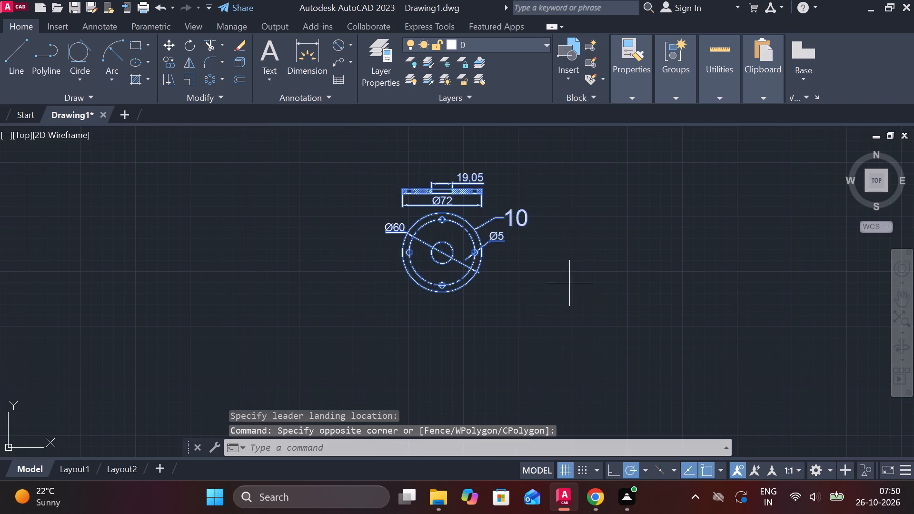
left_click(569, 283)
scroll(589, 274, "down", 2)
middle_click(597, 251)
scroll(592, 239, "up", 1)
middle_click_drag(592, 239, 591, 241)
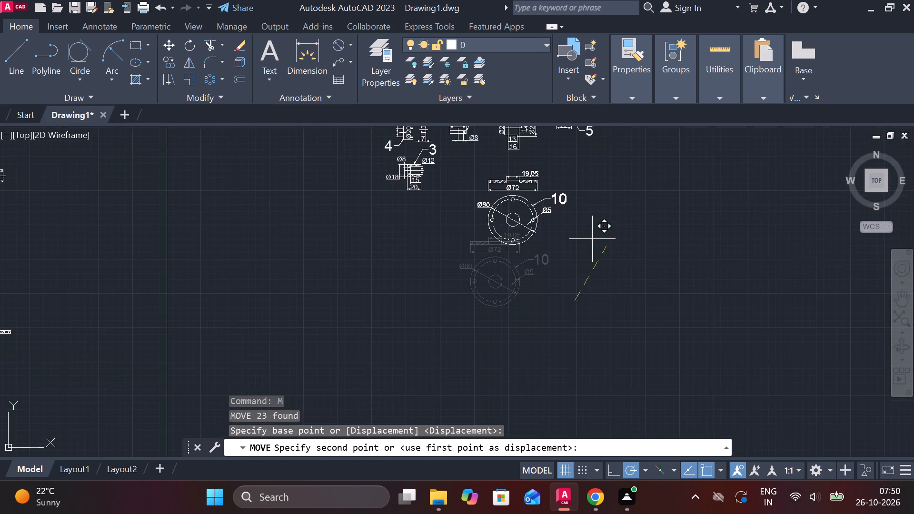
middle_click_drag(591, 241, 584, 331)
scroll(545, 305, "up", 2)
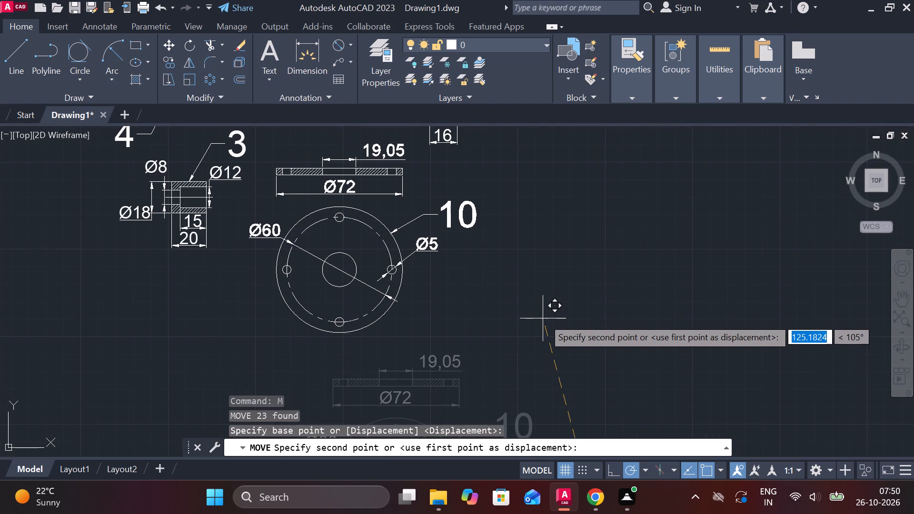
left_click(544, 315)
Move both dimensioned views of part 1 up into the numbered group, to the right of flange part 10 and below part 5.
scroll(554, 315, "down", 2)
middle_click_drag(553, 315, 556, 159)
scroll(569, 216, "down", 1)
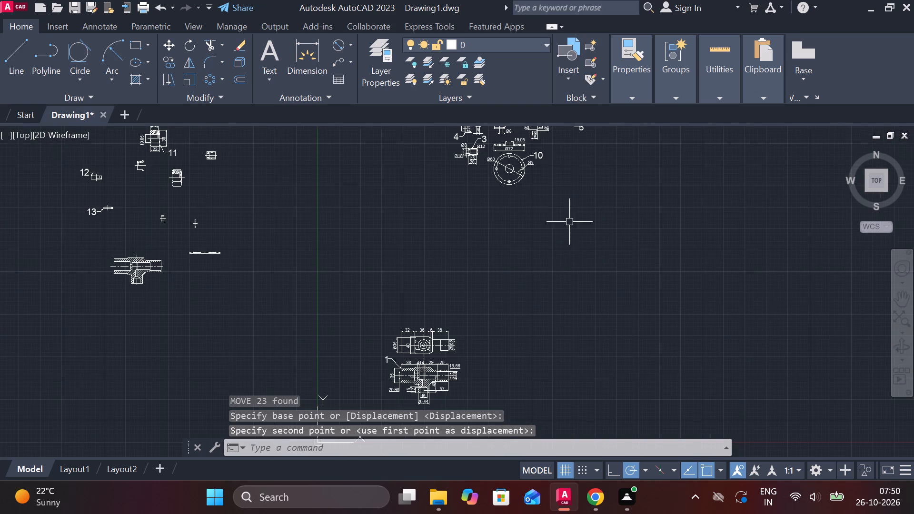
middle_click_drag(506, 330, 517, 258)
left_click_drag(352, 216, 414, 277)
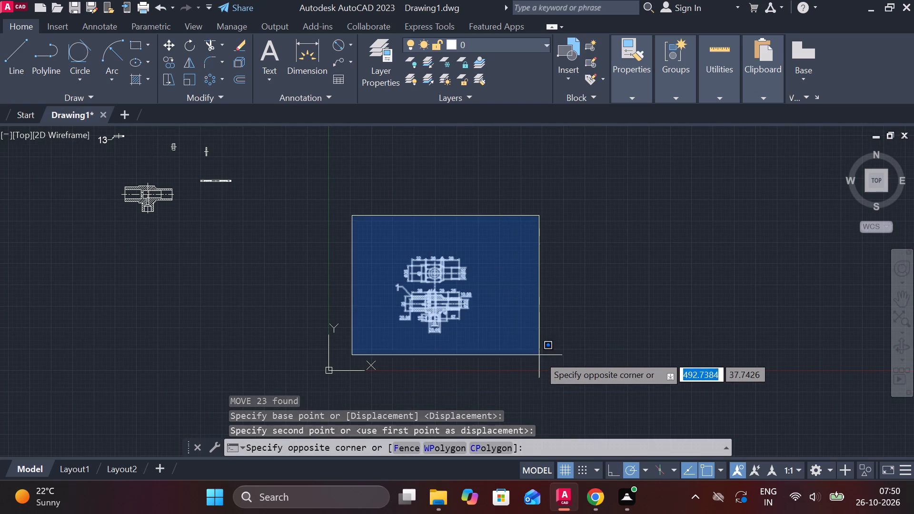
left_click(539, 357)
key("m")
key("Return")
left_click(526, 310)
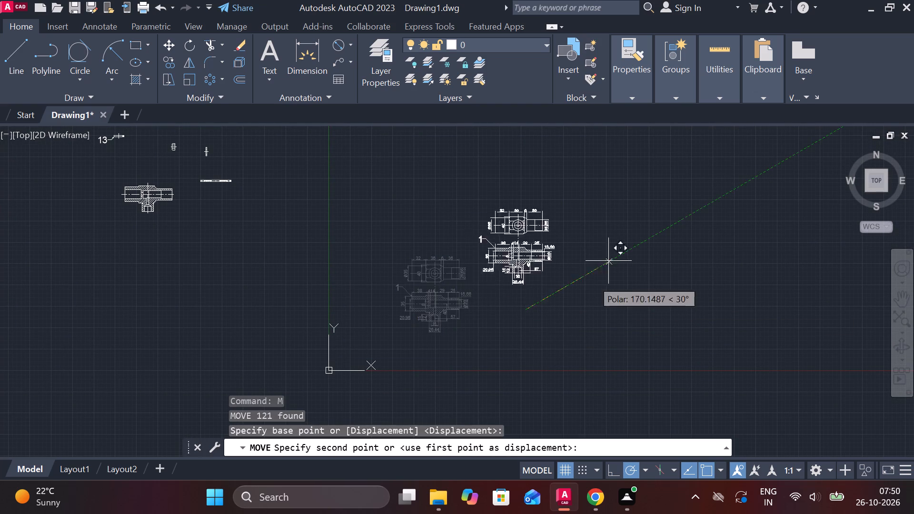
middle_click_drag(625, 226, 560, 391)
scroll(630, 286, "up", 1)
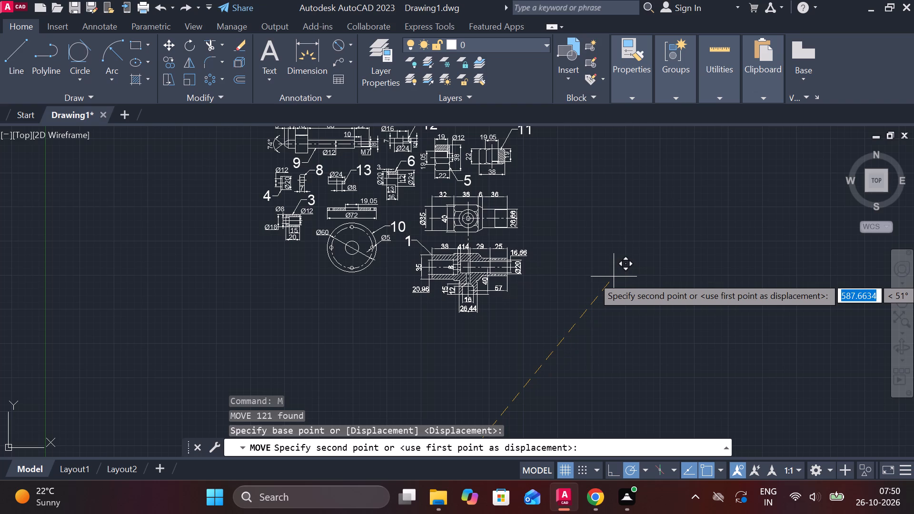
left_click(614, 277)
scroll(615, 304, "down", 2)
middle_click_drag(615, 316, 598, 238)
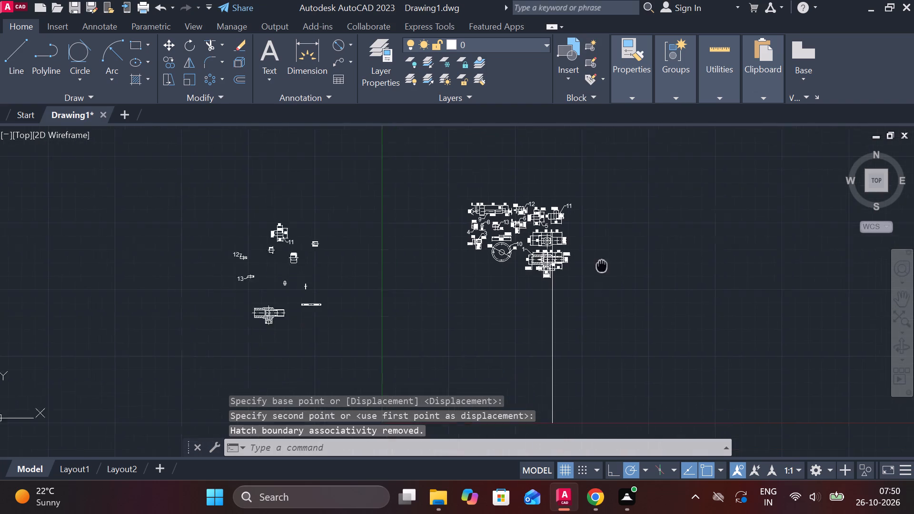
Undo the last move of part 1's two dimensioned views into the numbered group.
middle_click_drag(598, 238, 596, 164)
key("ctrl+z")
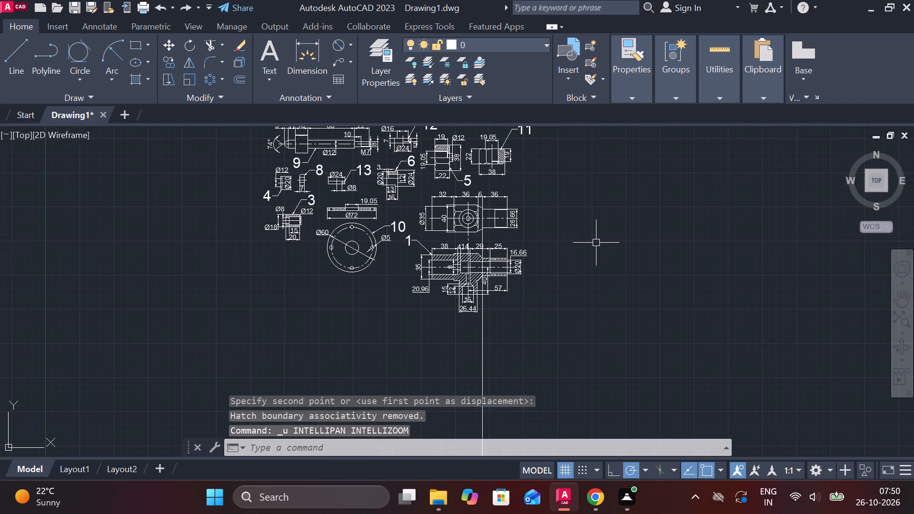
key("ctrl+z")
scroll(467, 298, "up", 2)
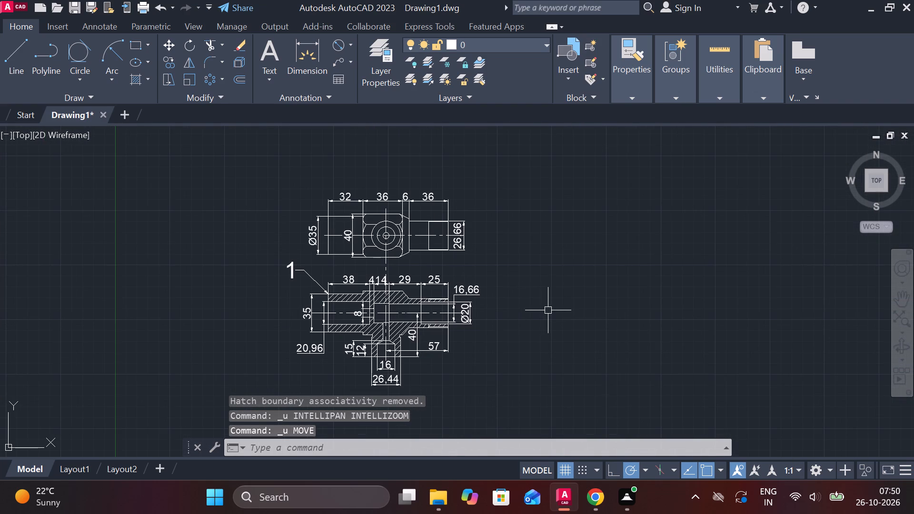
middle_click_drag(549, 310, 571, 236)
key("Escape")
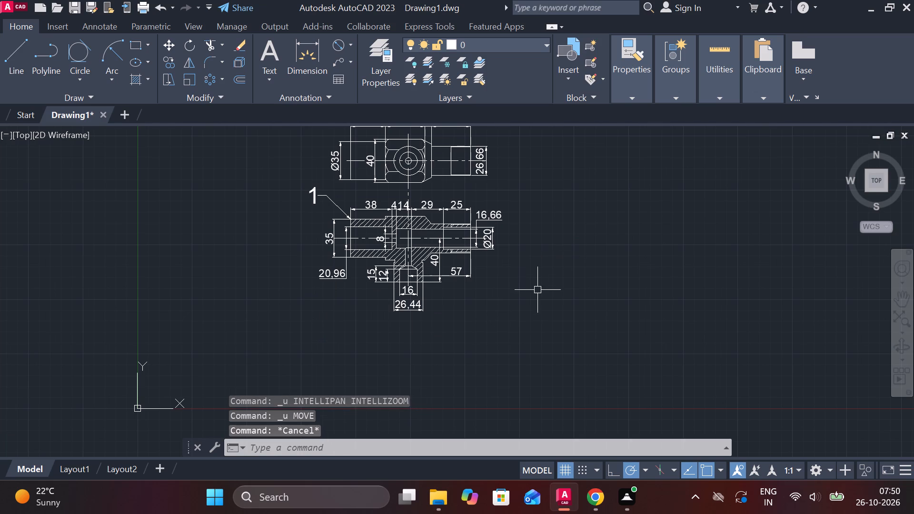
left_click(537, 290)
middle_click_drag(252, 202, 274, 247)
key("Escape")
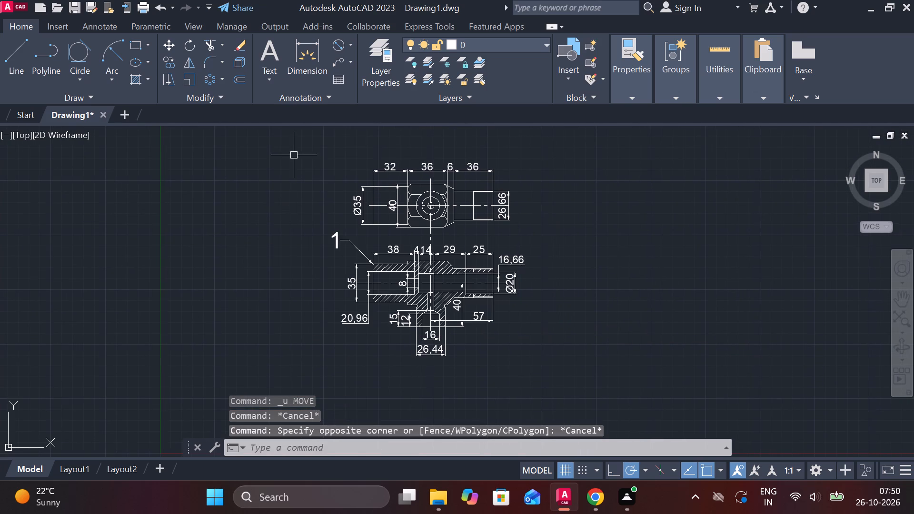
Move both dimensioned views of part 1 and its label a short distance up and to the right.
left_click_drag(296, 154, 347, 162)
left_click(567, 374)
key("m")
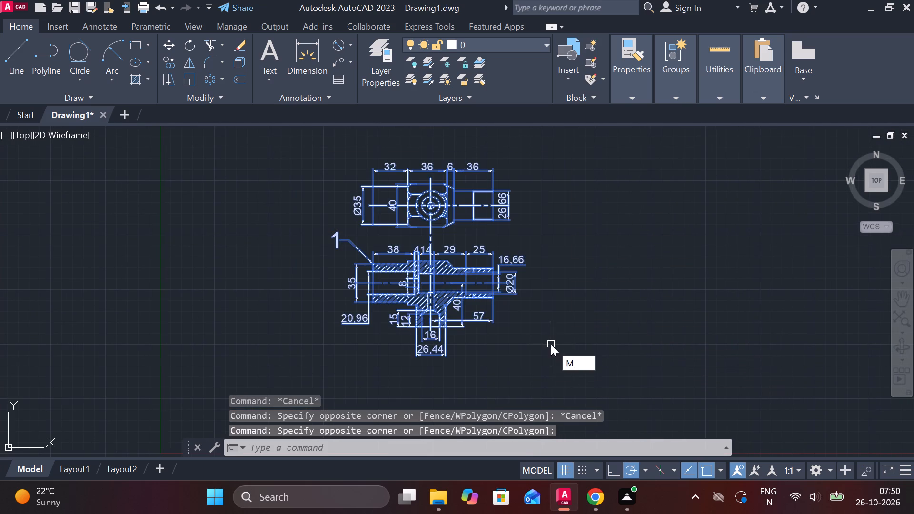
key("Return")
left_click(551, 344)
left_click(661, 269)
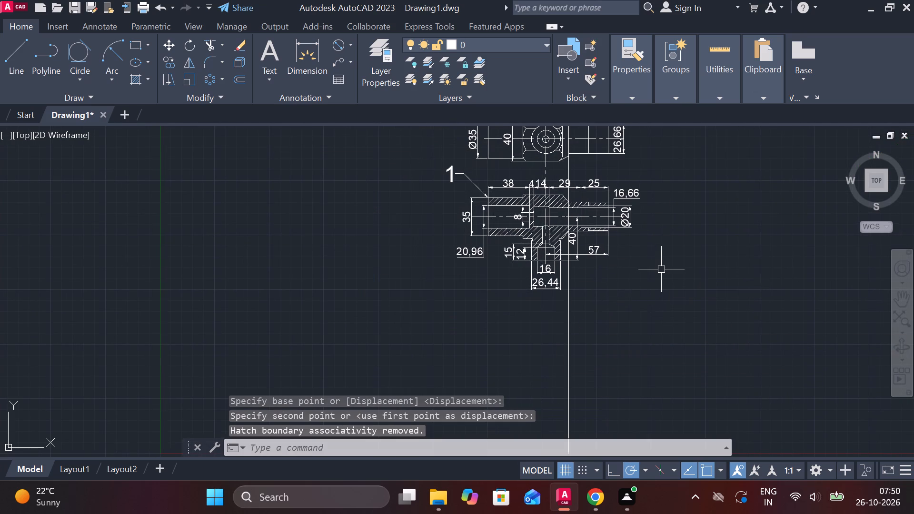
Erase the 6 dimension with the overlong extension line from part 1's upper view.
scroll(644, 289, "down", 2)
scroll(618, 326, "up", 1)
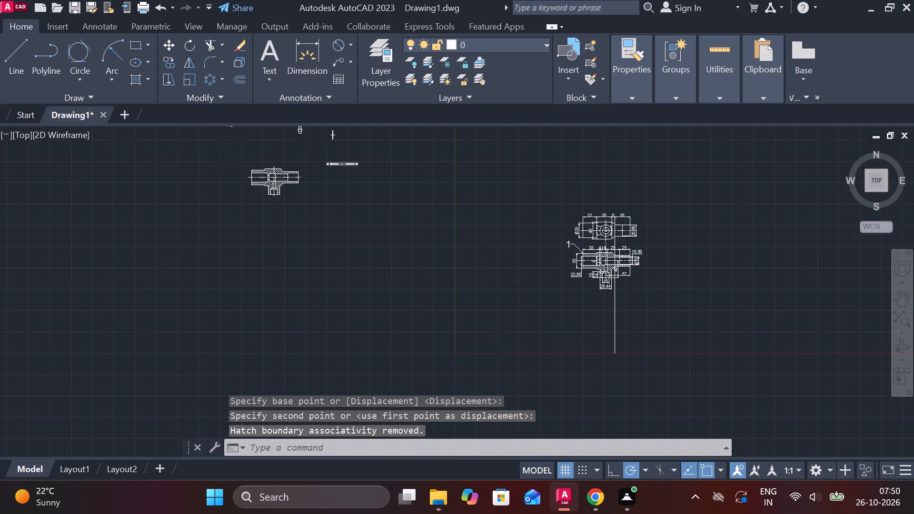
scroll(618, 326, "up", 1)
left_click(606, 295)
middle_click_drag(615, 293, 538, 373)
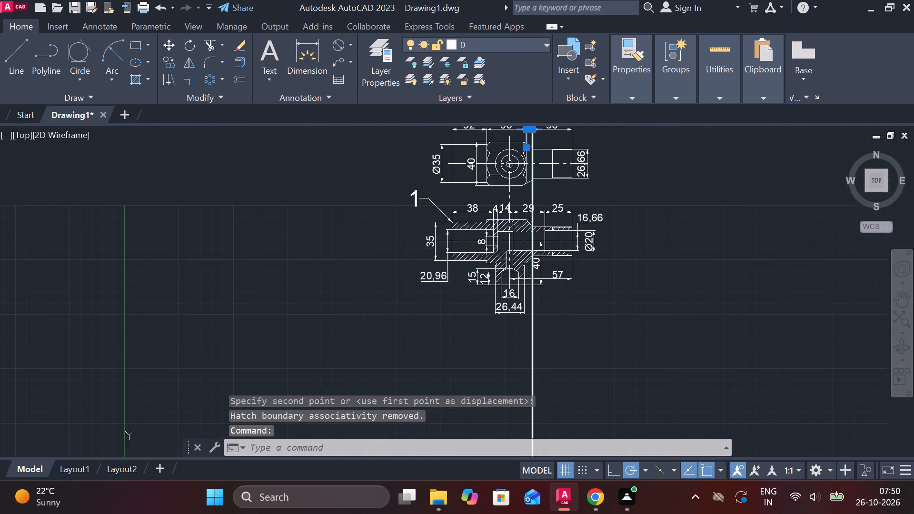
scroll(580, 233, "up", 2)
middle_click_drag(584, 233, 632, 406)
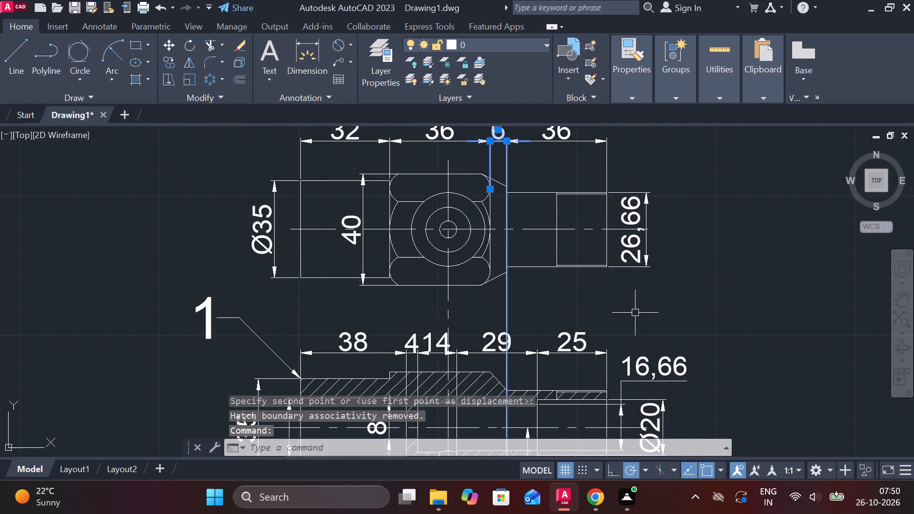
type("E")
key("space")
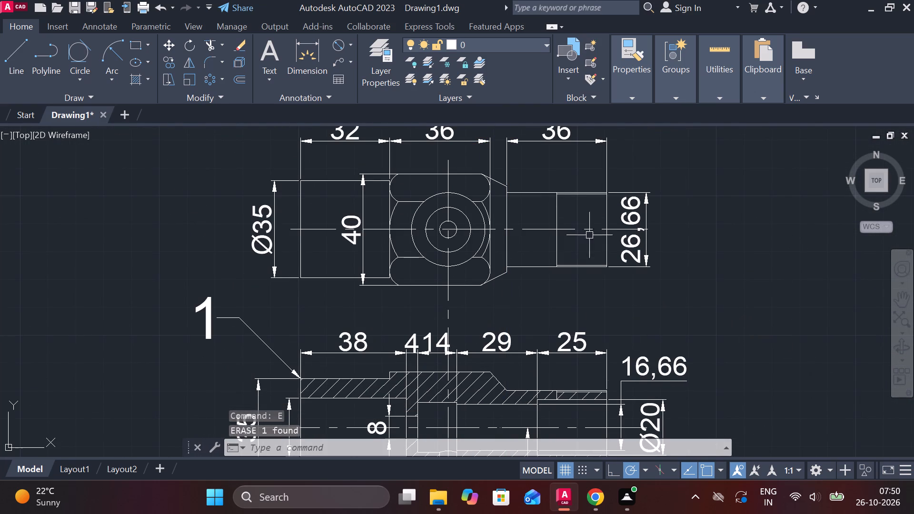
Add a linear dimension across the short tapered section of part 1's upper view, in line with the two 36 dimensions.
middle_click_drag(558, 197, 547, 276)
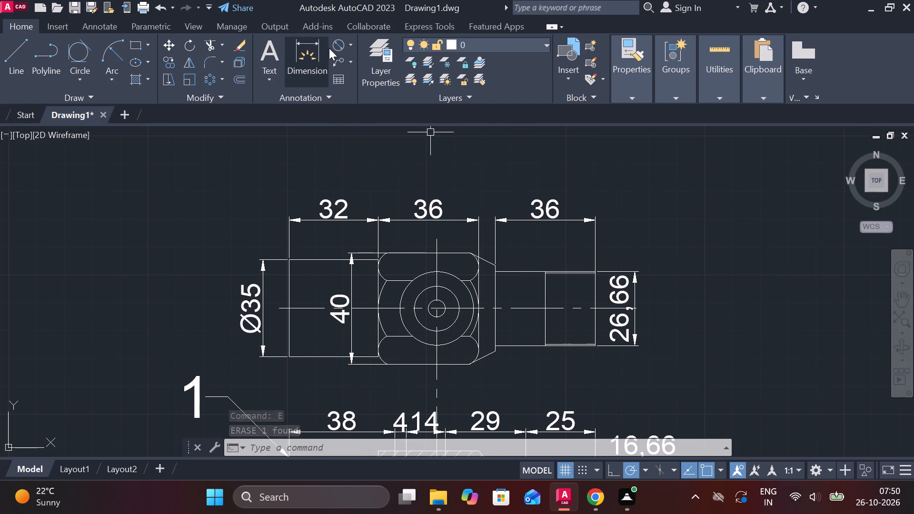
double_click(355, 42)
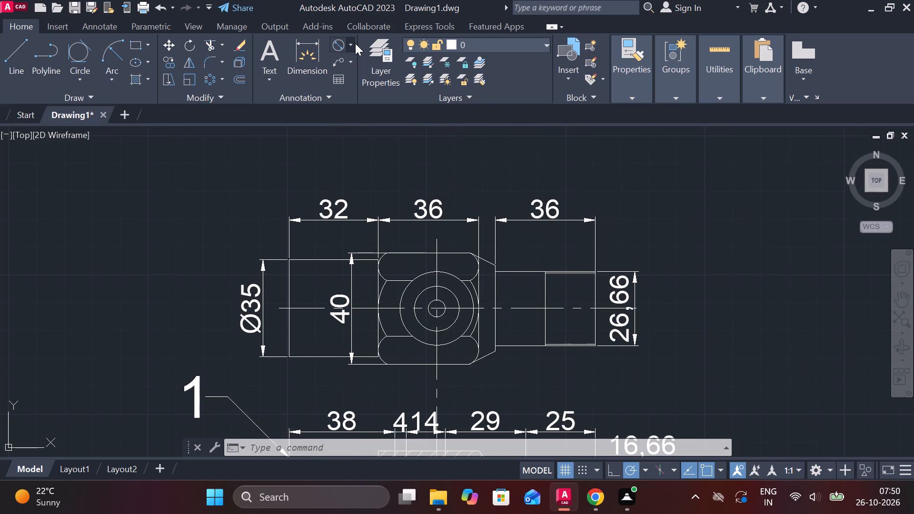
left_click(347, 42)
left_click(352, 48)
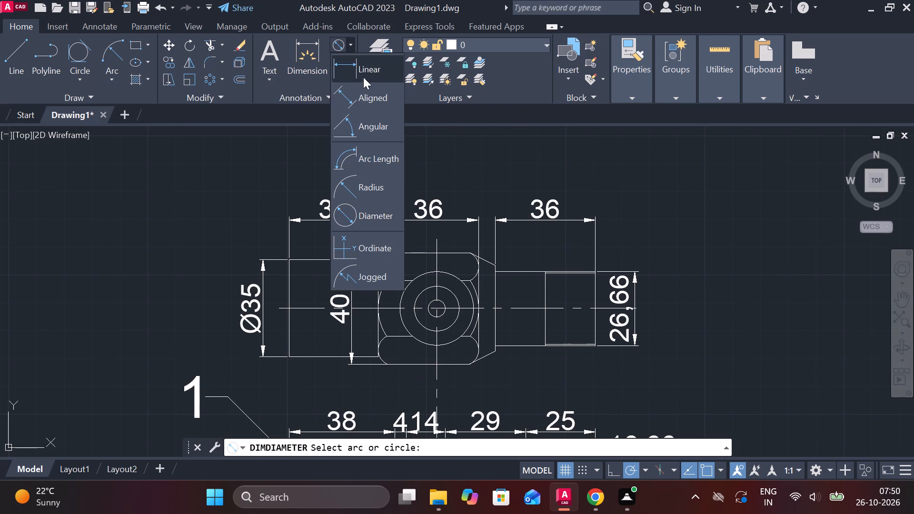
left_click(366, 69)
scroll(483, 236, "up", 2)
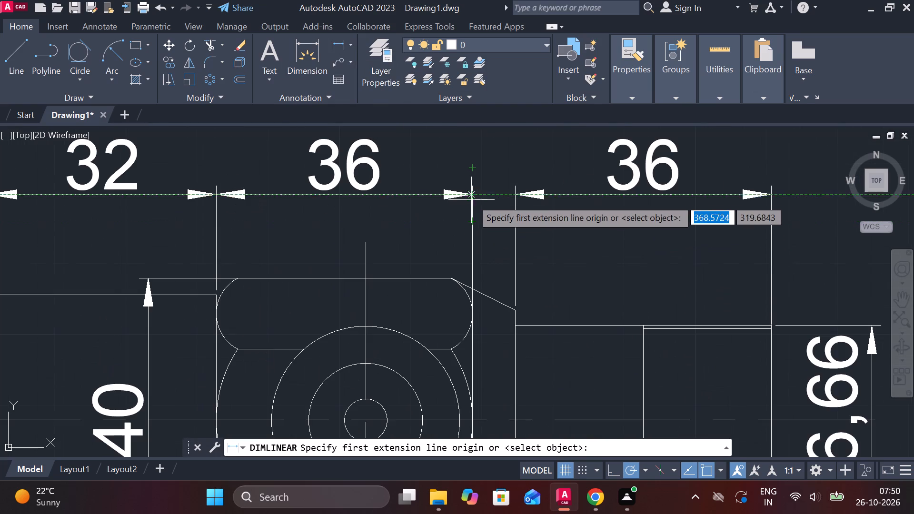
left_click(471, 195)
left_click(512, 195)
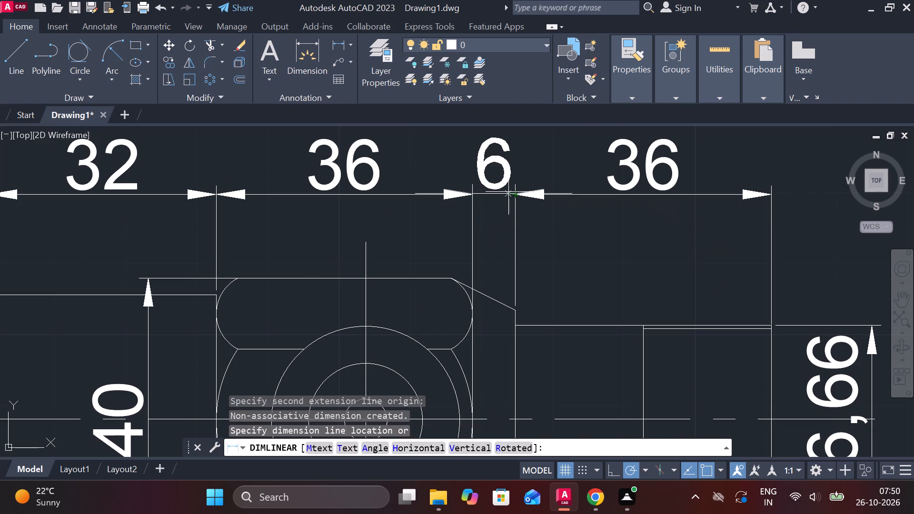
left_click(471, 195)
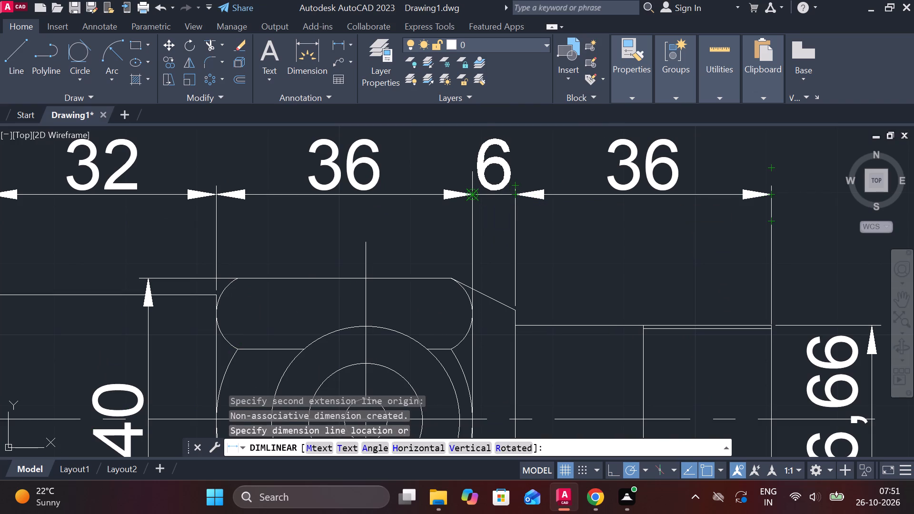
Select both dimensioned views of part 1 together with the number label.
scroll(527, 213, "down", 2)
scroll(575, 274, "down", 2)
middle_click_drag(611, 306, 584, 263)
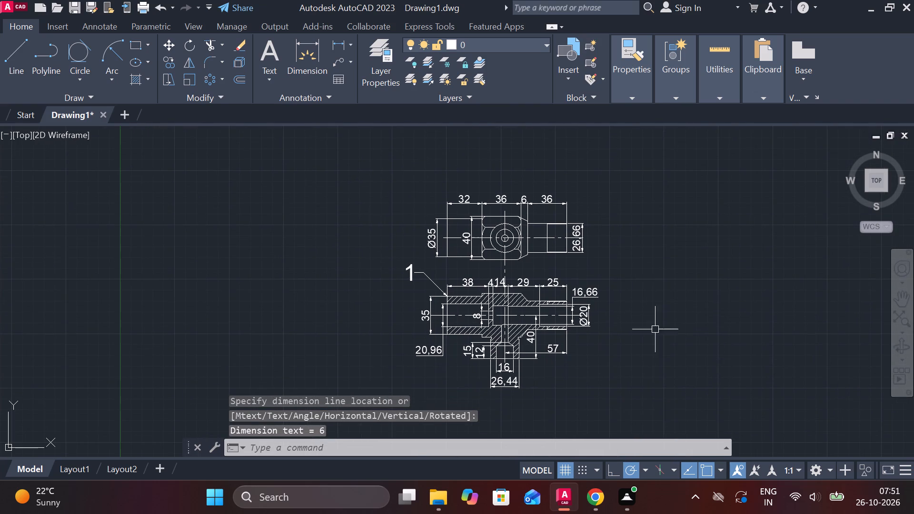
left_click_drag(638, 377, 615, 377)
left_click(371, 151)
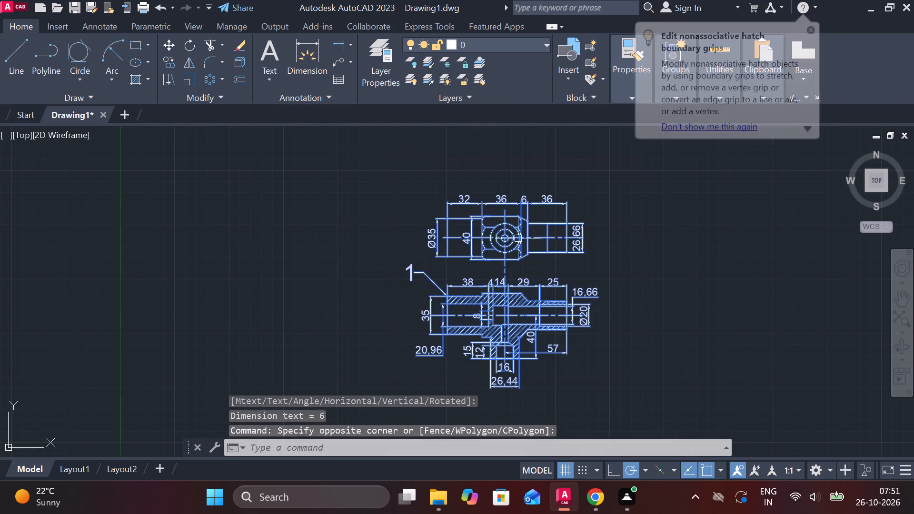
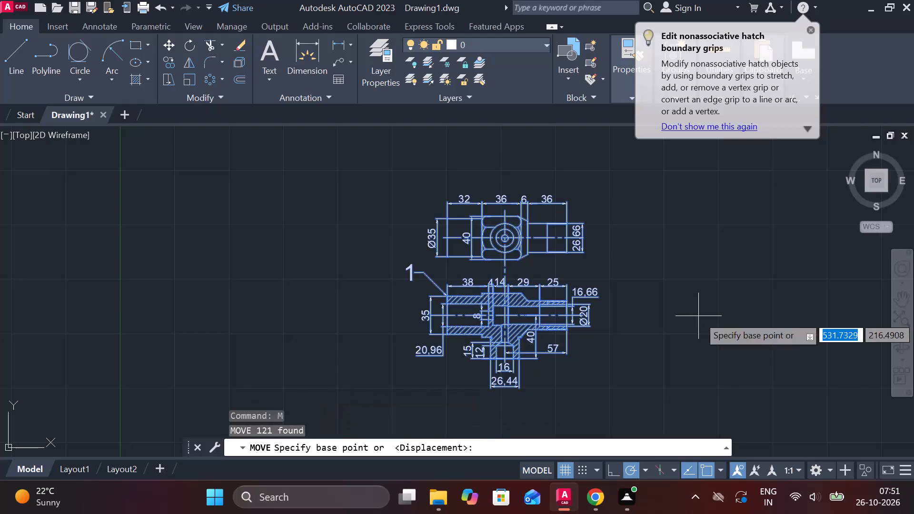
Move part 1's dimensioned views and label into the group of numbered parts, just left of parts 9 and 4.
left_click(661, 313)
scroll(697, 295, "down", 2)
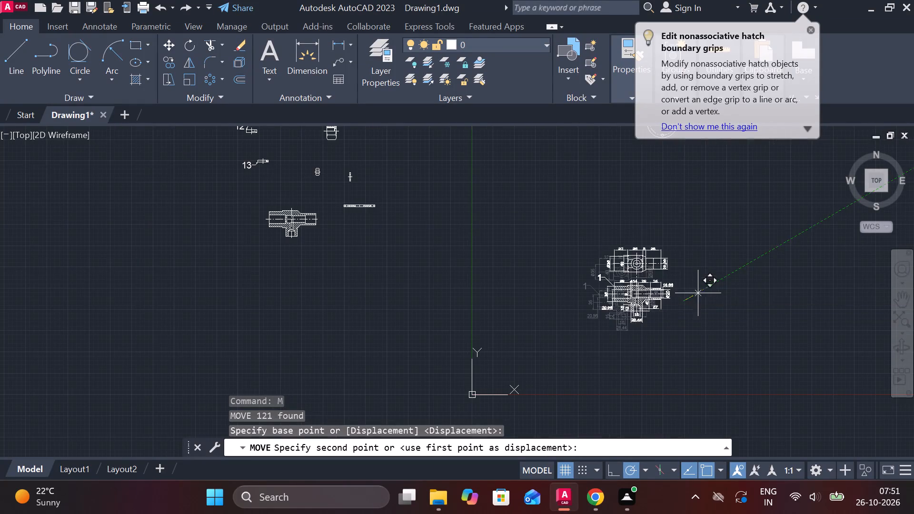
middle_click_drag(687, 277, 380, 328)
middle_click_drag(484, 166, 514, 262)
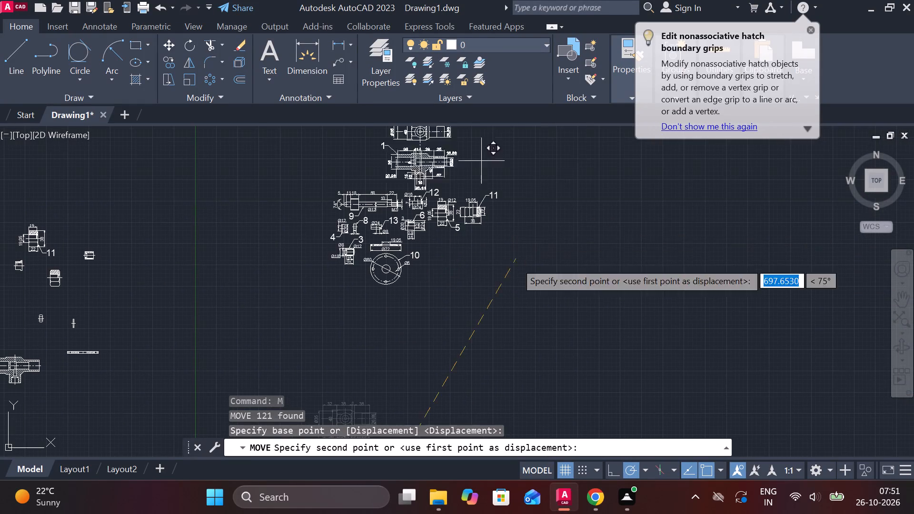
scroll(349, 234, "up", 2)
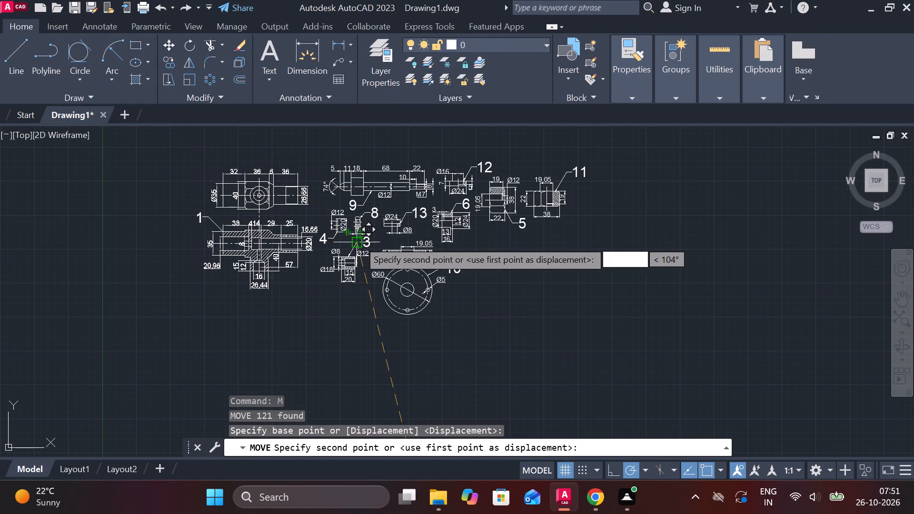
left_click(358, 240)
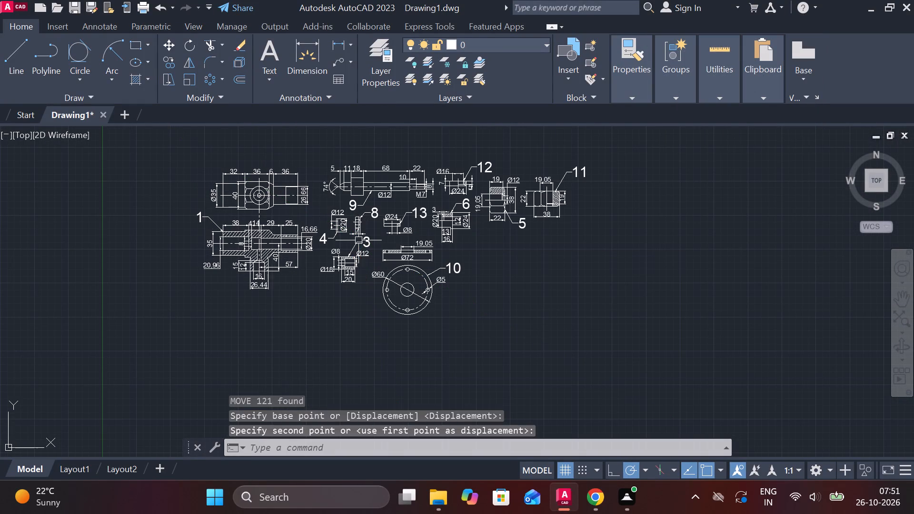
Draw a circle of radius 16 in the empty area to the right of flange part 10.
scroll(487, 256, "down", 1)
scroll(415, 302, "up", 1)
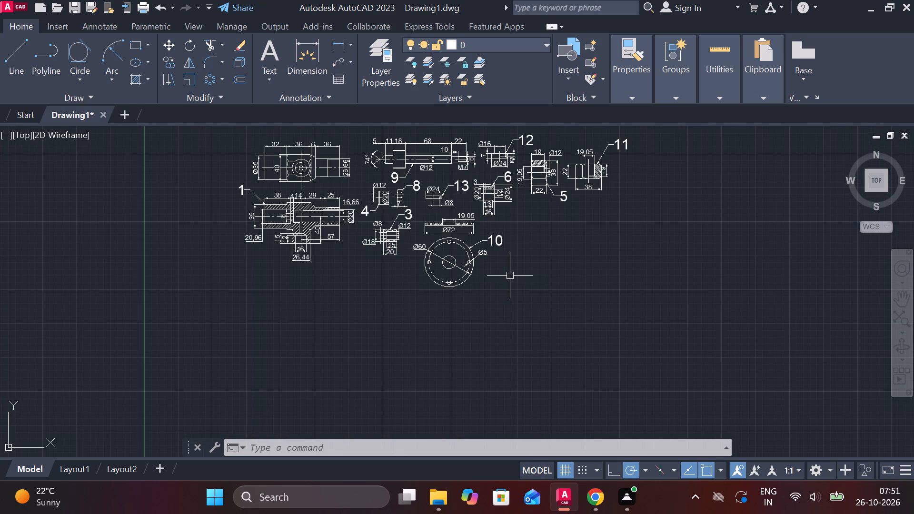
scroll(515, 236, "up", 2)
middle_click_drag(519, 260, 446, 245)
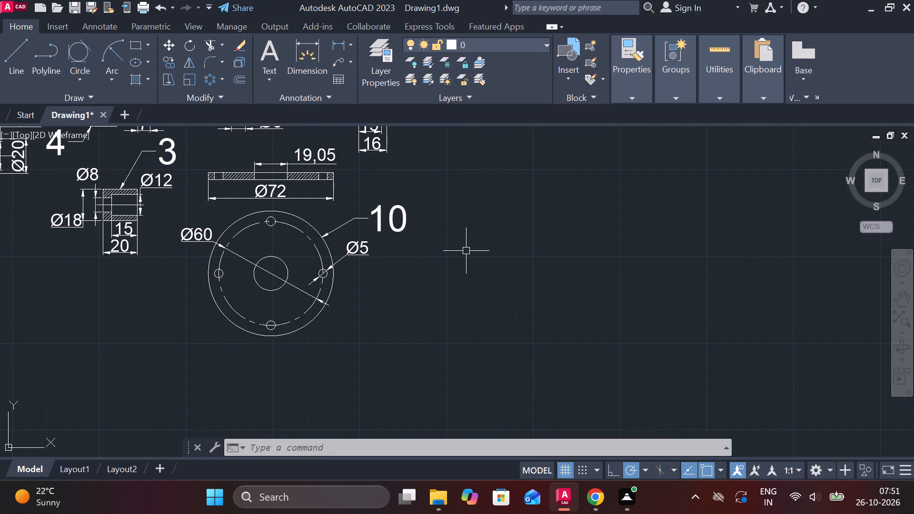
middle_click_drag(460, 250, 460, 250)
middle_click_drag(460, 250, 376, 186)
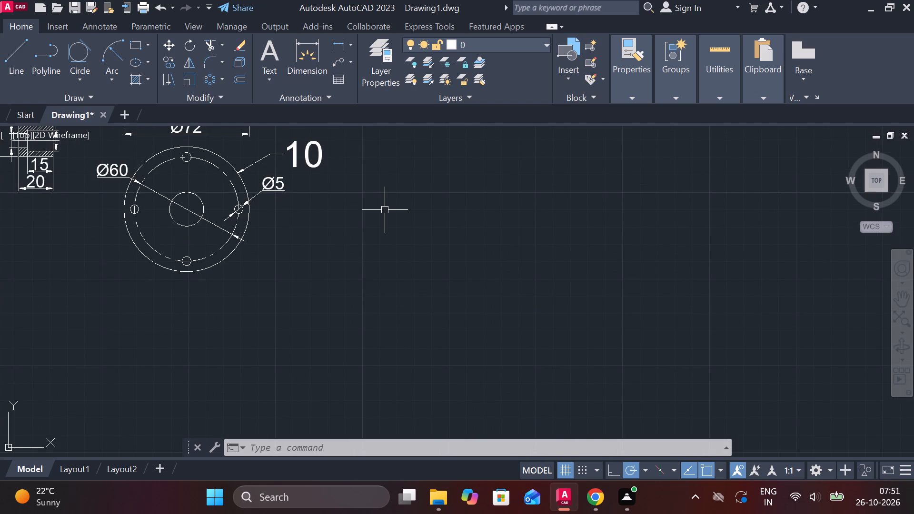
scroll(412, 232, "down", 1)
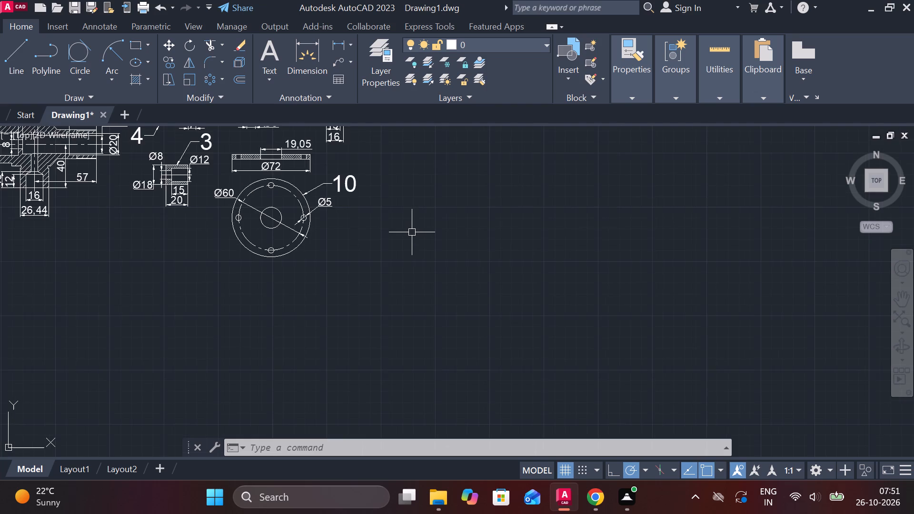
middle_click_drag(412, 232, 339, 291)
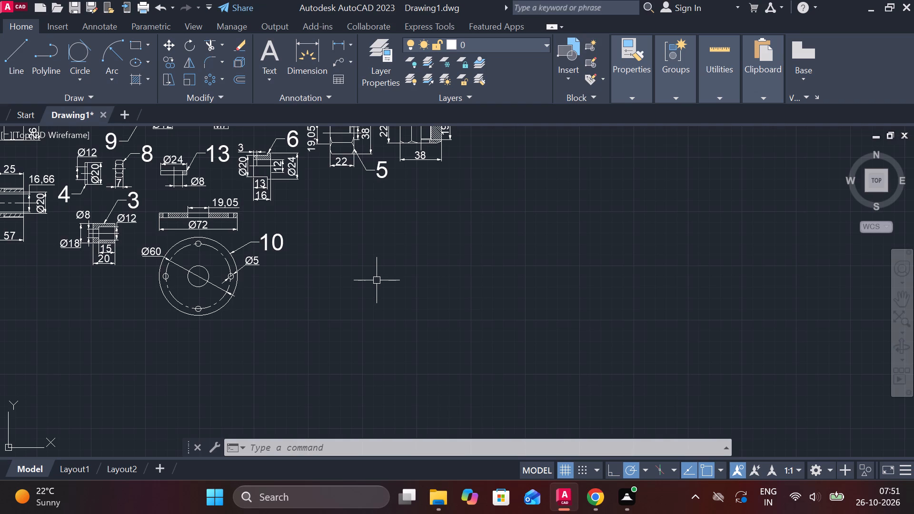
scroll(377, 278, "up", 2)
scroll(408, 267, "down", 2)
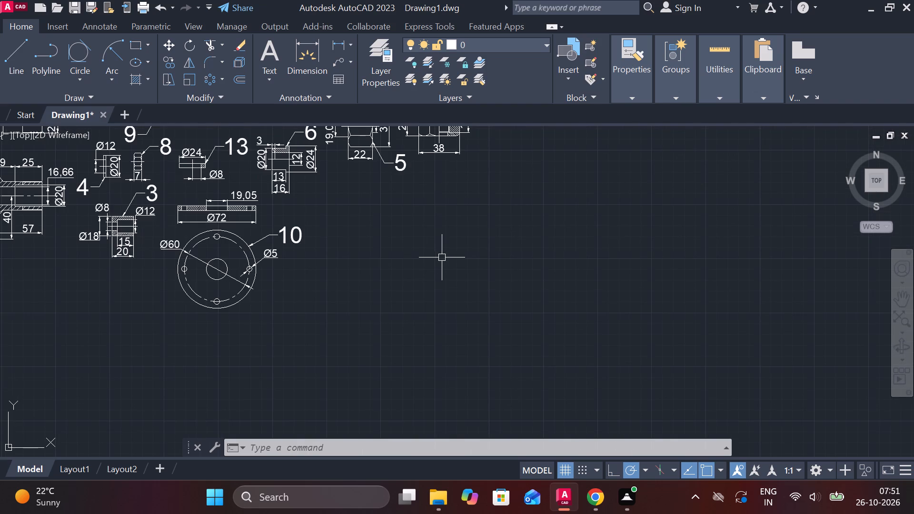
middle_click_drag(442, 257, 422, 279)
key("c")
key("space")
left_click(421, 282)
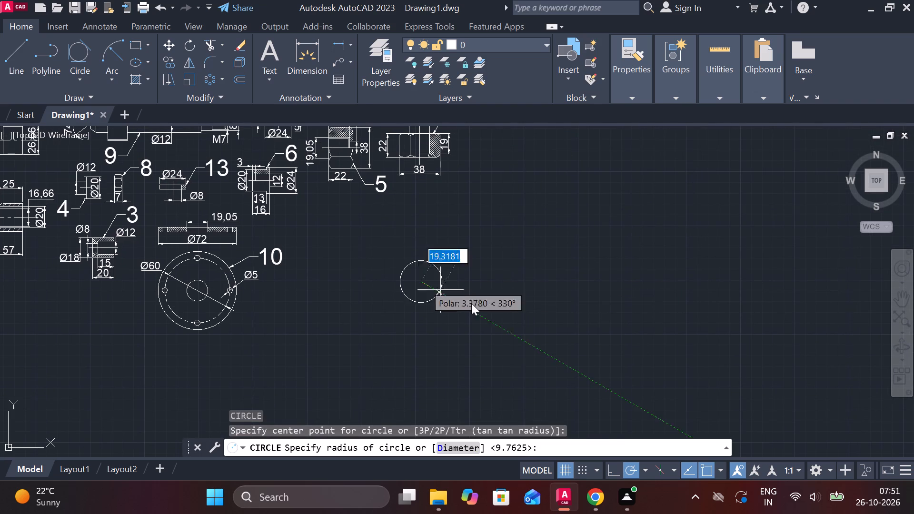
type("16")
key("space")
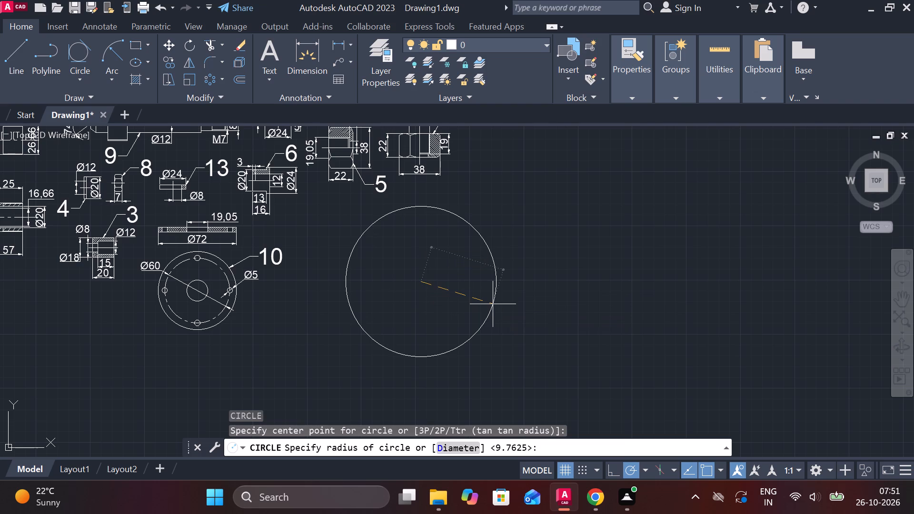
Draw a circle of diameter 20 concentric with the radius 16 circle.
scroll(397, 251, "up", 3)
middle_click_drag(438, 313, 345, 190)
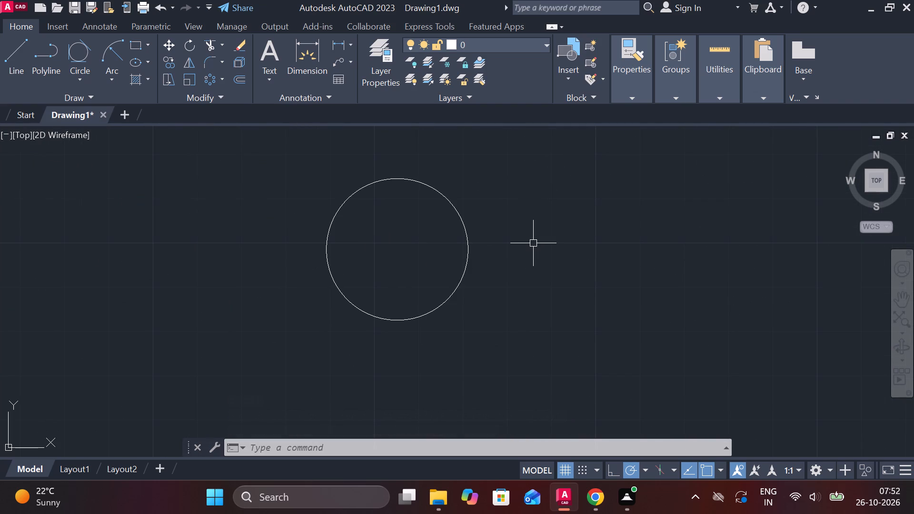
type("C")
key("space")
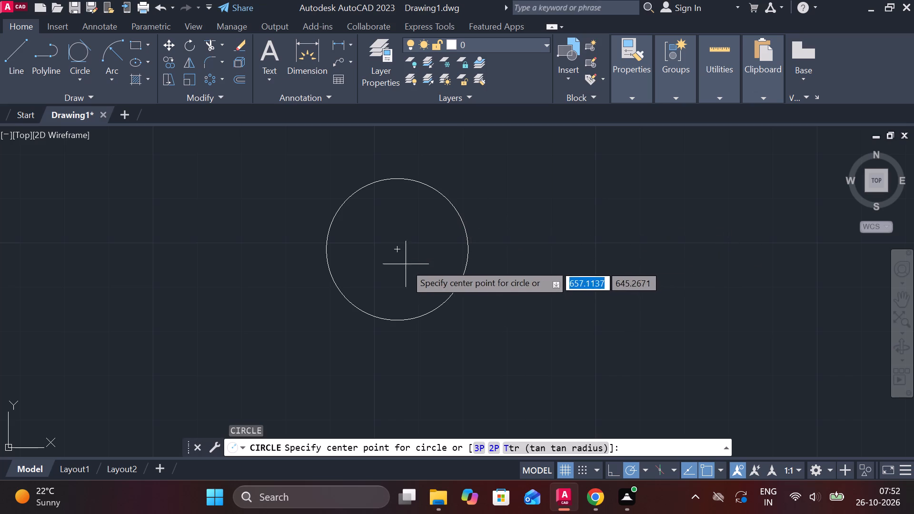
left_click(395, 250)
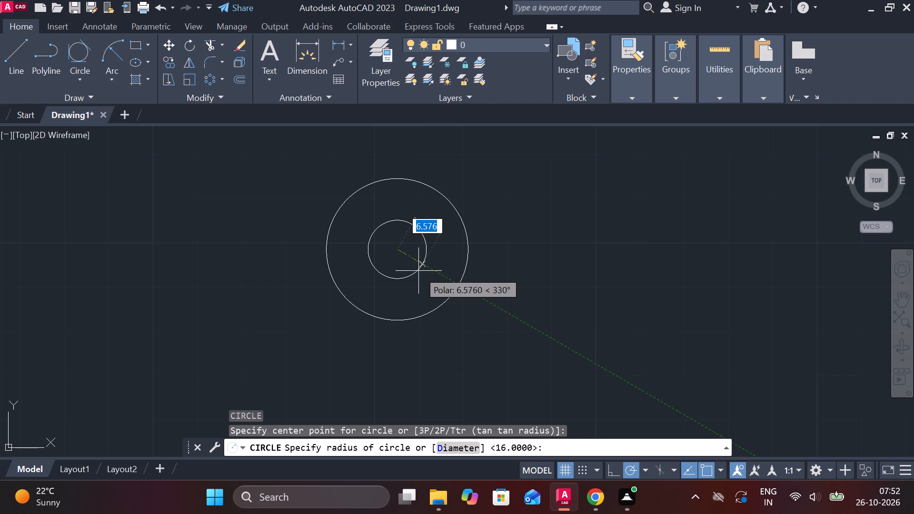
type("D 20")
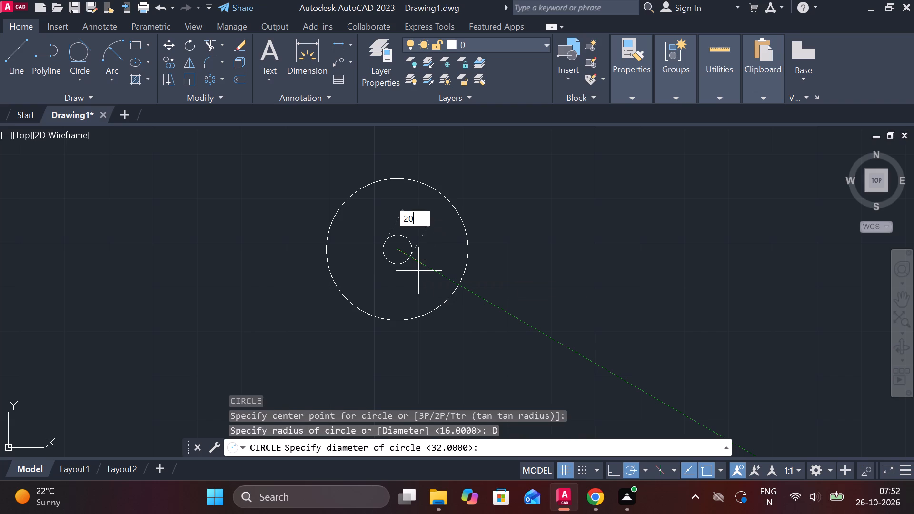
key("Return")
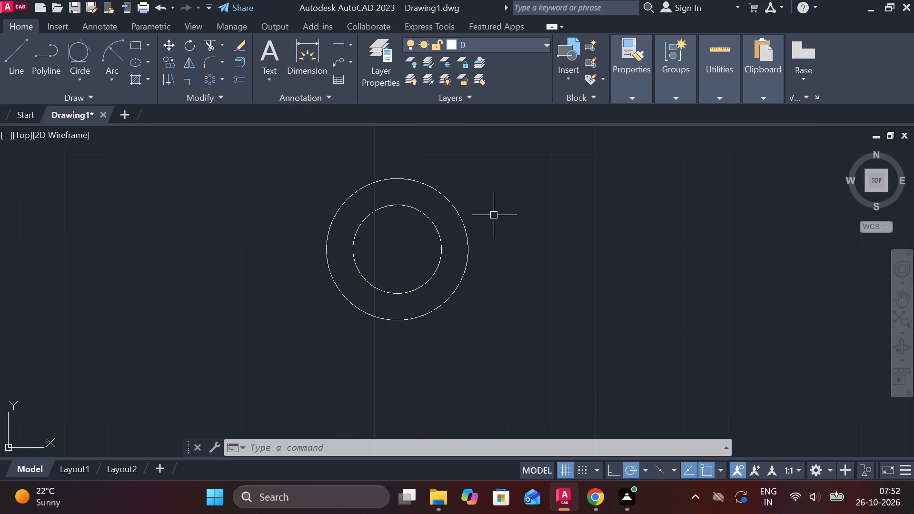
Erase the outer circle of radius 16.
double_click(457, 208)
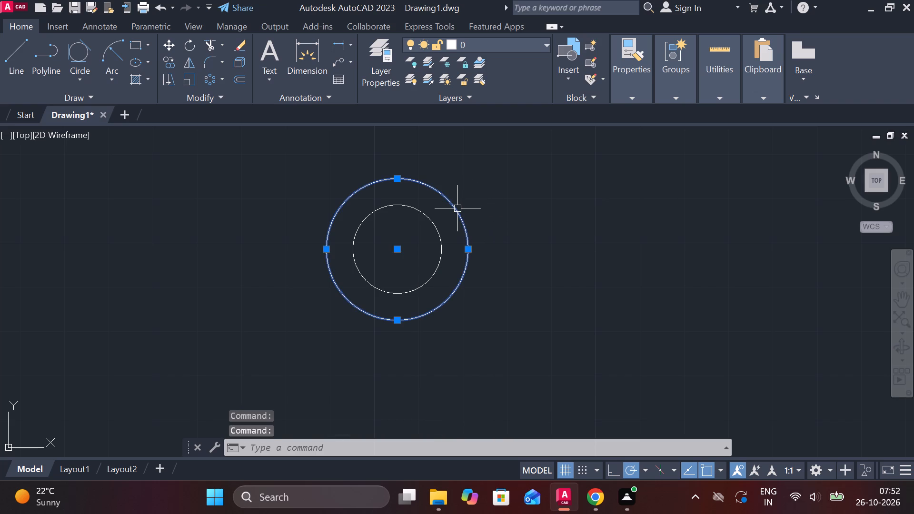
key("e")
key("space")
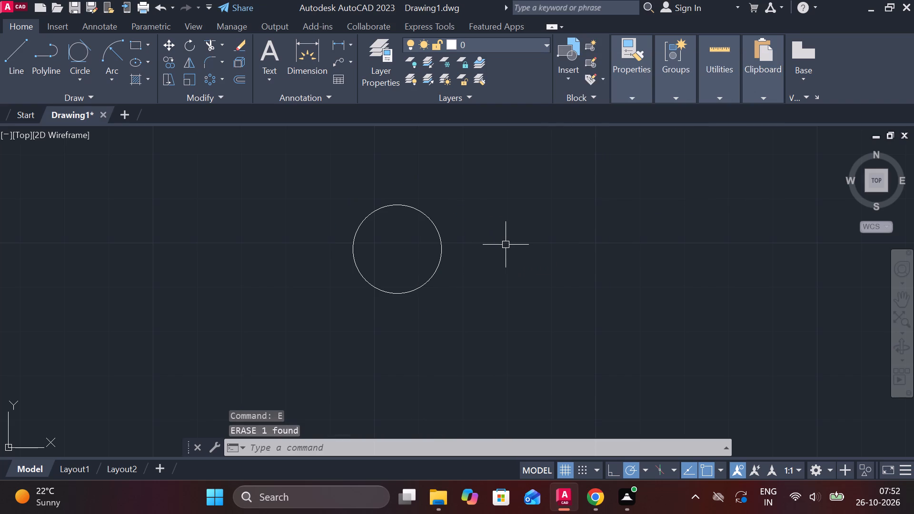
Draw an 8 by 8 square from lines in the empty space to the right of the circle.
scroll(447, 230, "down", 2)
scroll(451, 237, "up", 3)
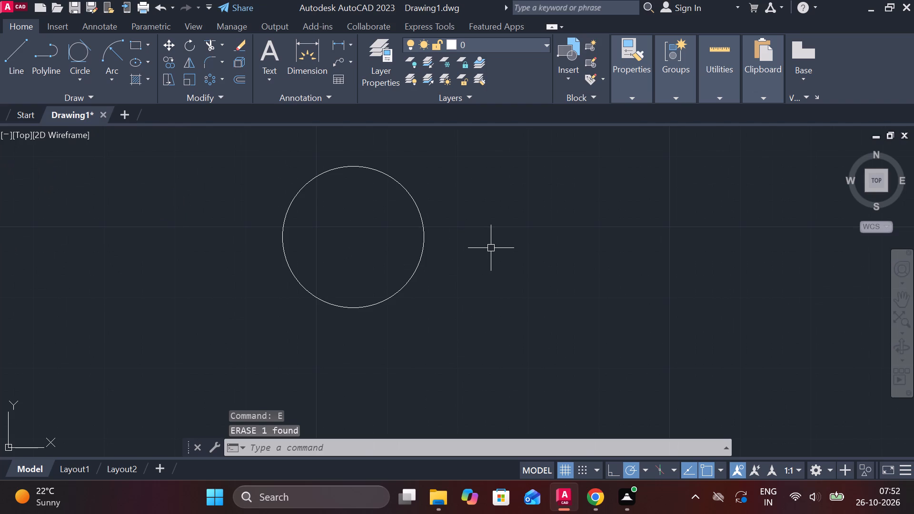
key("l")
key("Return")
double_click(487, 246)
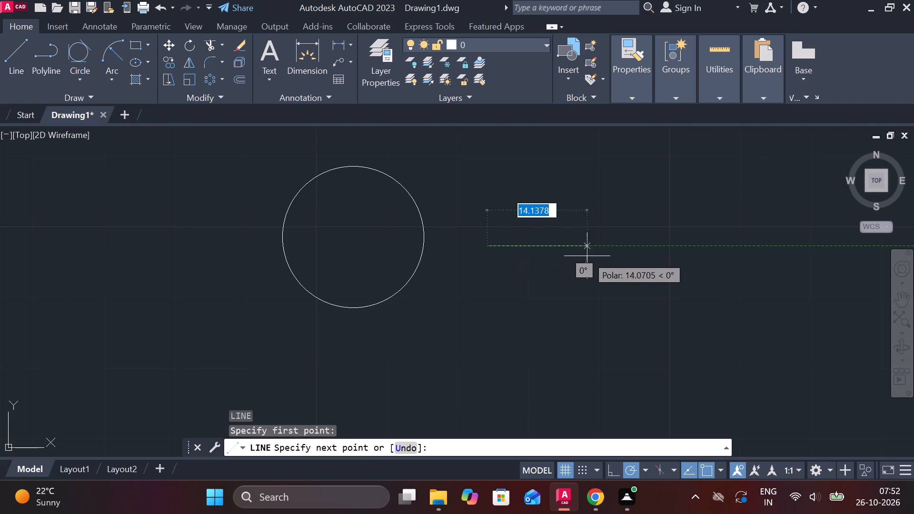
key("8")
key("Return")
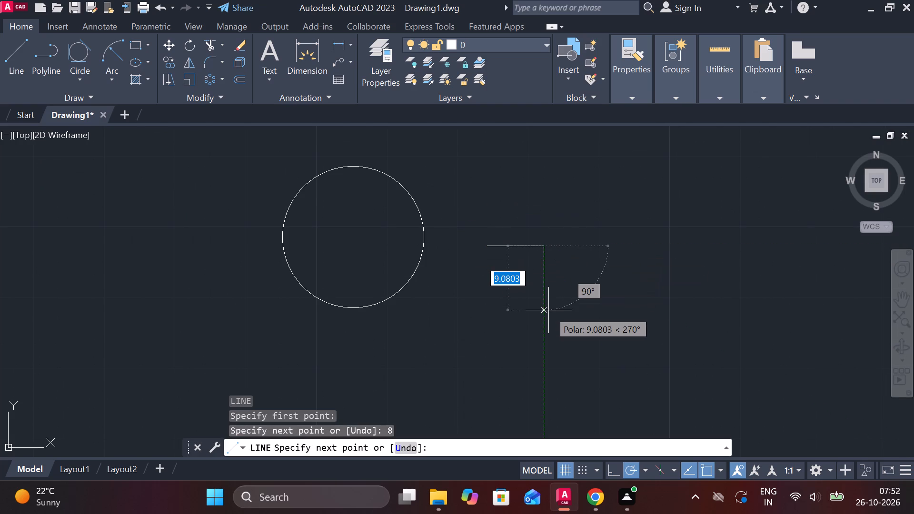
key("8")
key("Return")
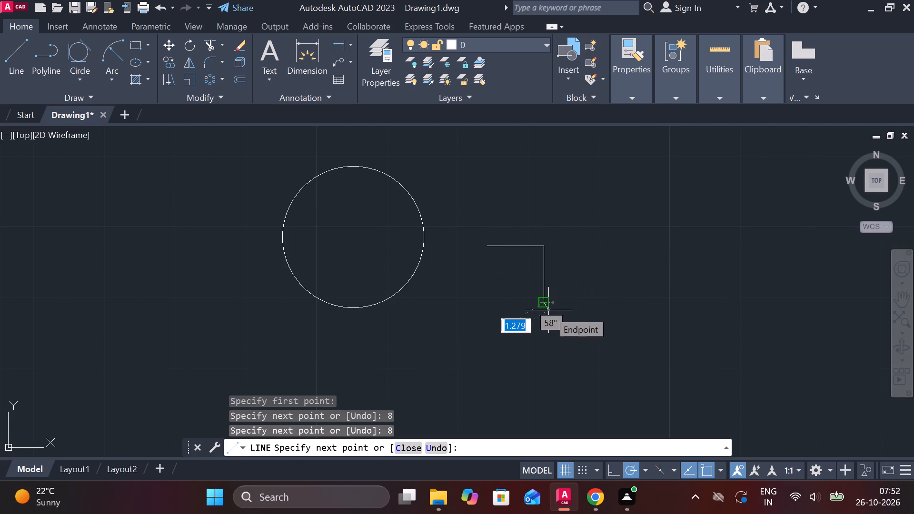
key("8")
key("Return")
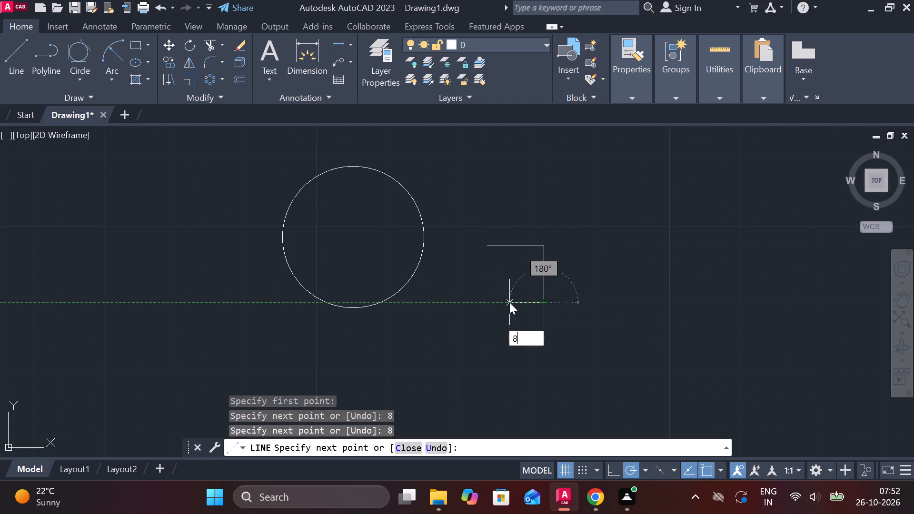
left_click(487, 240)
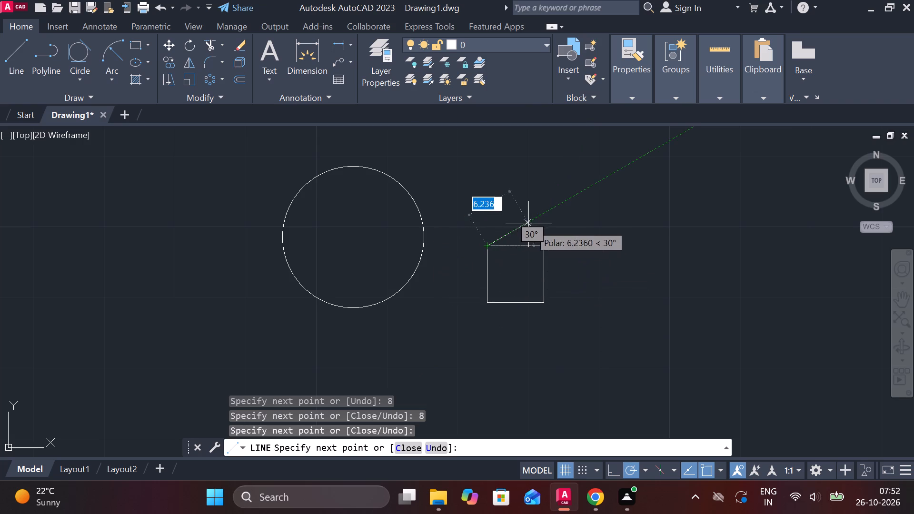
key("Escape")
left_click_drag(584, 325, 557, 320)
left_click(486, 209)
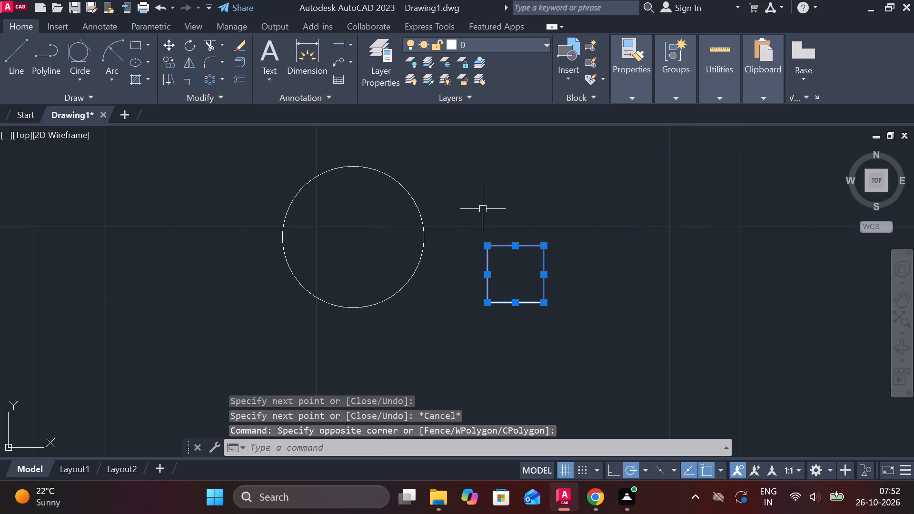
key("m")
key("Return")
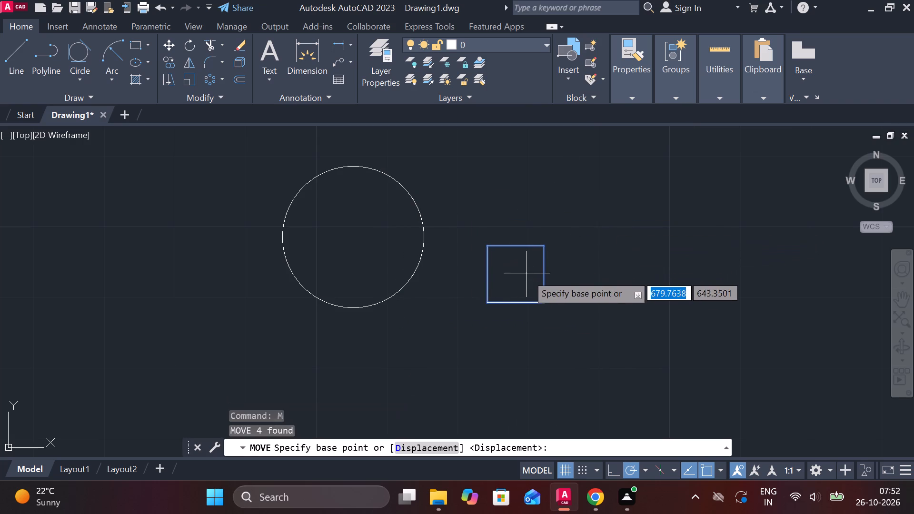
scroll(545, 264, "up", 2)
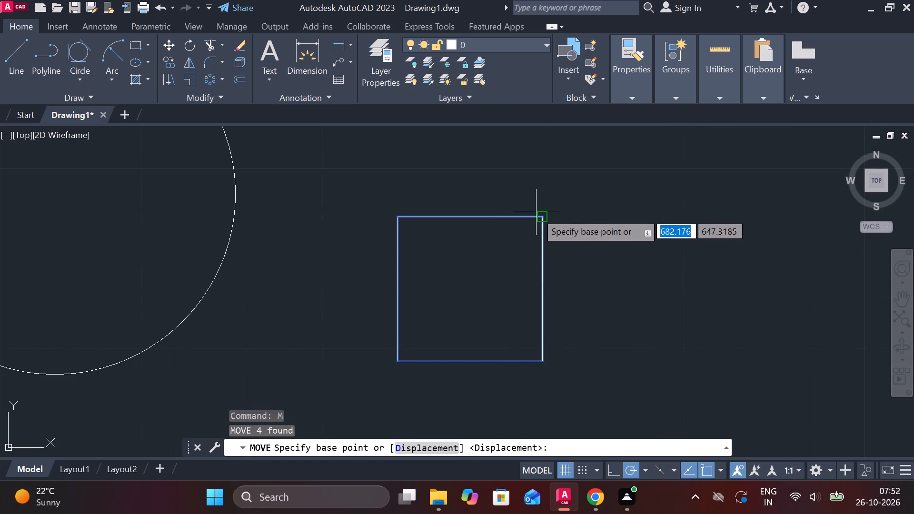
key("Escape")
Draw horizontal and vertical lines between the midpoints of the square's opposite sides, crossing at its centre.
key("l")
key("Return")
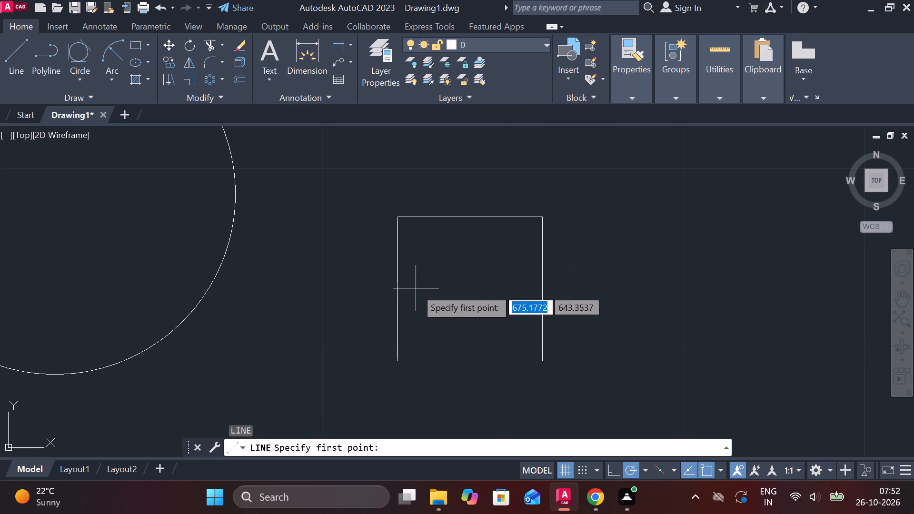
left_click(397, 287)
left_click(545, 287)
key("Escape")
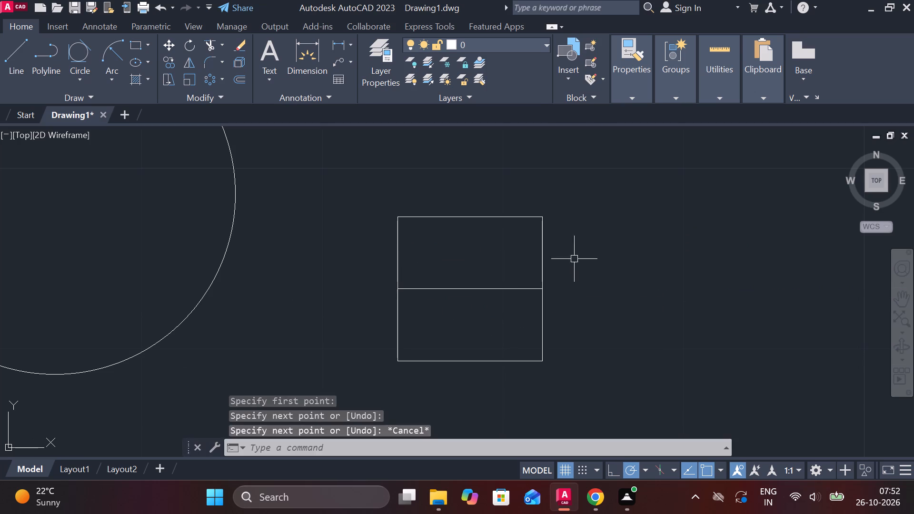
key("space")
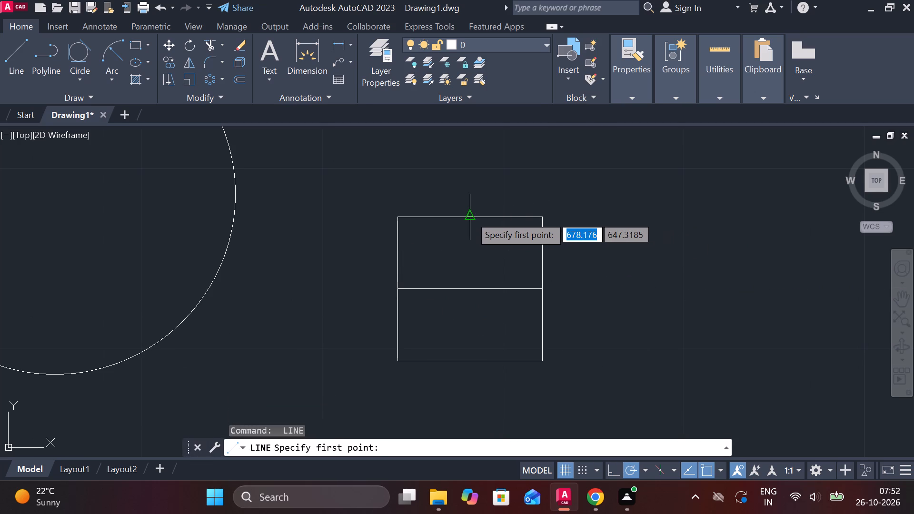
left_click(470, 216)
left_click(467, 361)
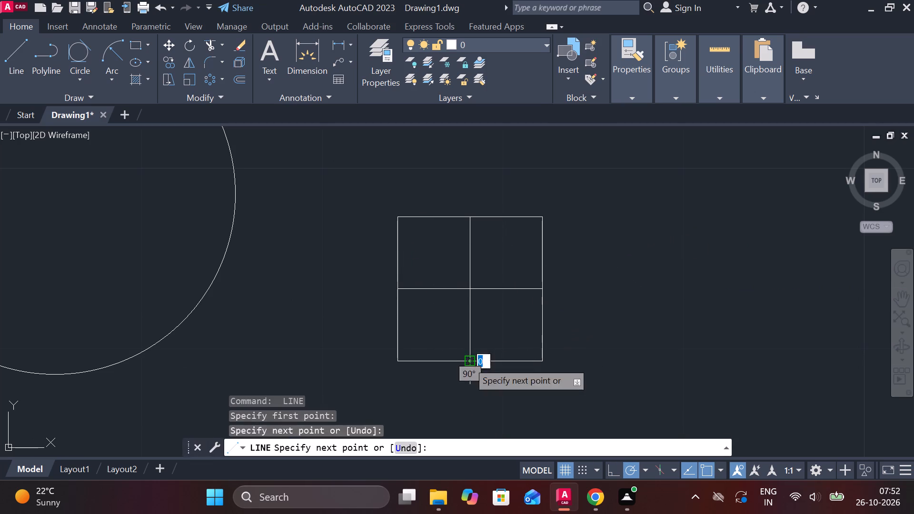
key("Escape")
Move the square with its crossing lines from their intersection onto the centre of the diameter 20 circle.
scroll(584, 335, "down", 2)
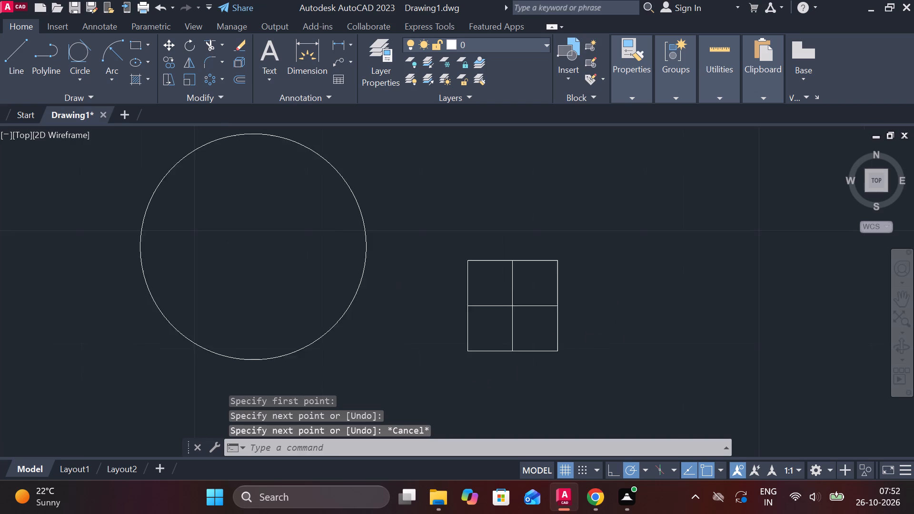
left_click_drag(585, 359, 545, 320)
left_click(493, 251)
key("m")
key("Return")
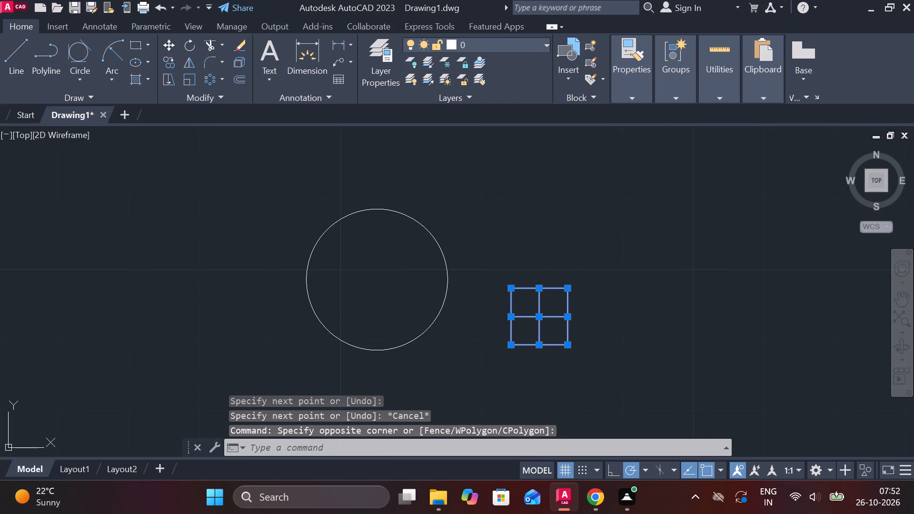
left_click(536, 314)
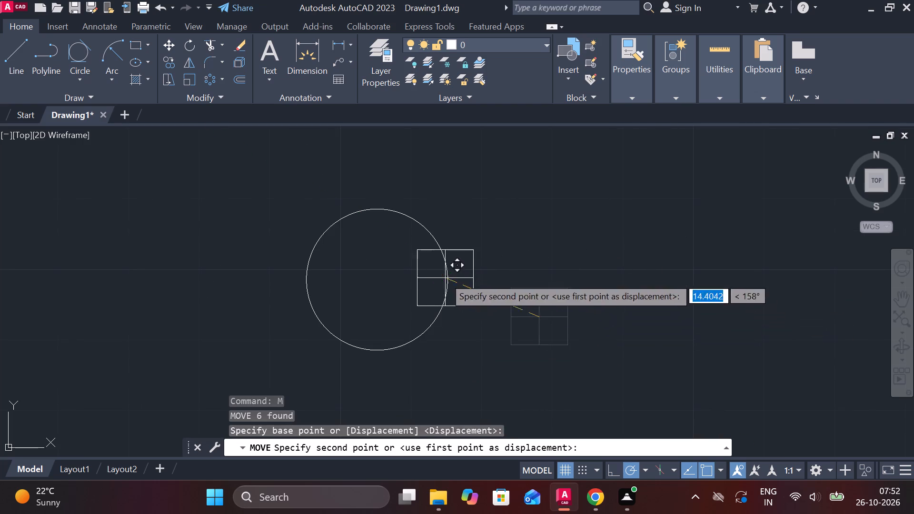
left_click(377, 280)
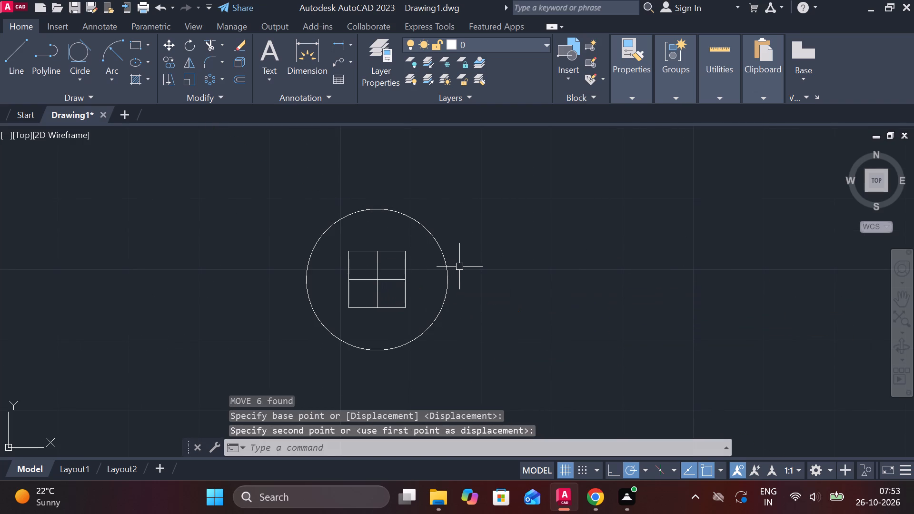
Erase the horizontal and vertical construction lines inside the square.
scroll(461, 267, "down", 2)
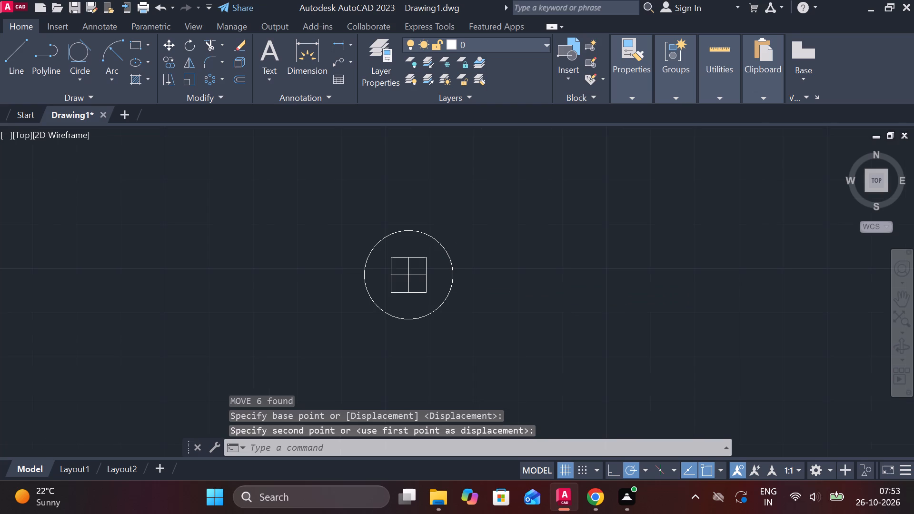
scroll(461, 267, "up", 2)
key("Escape")
left_click(374, 278)
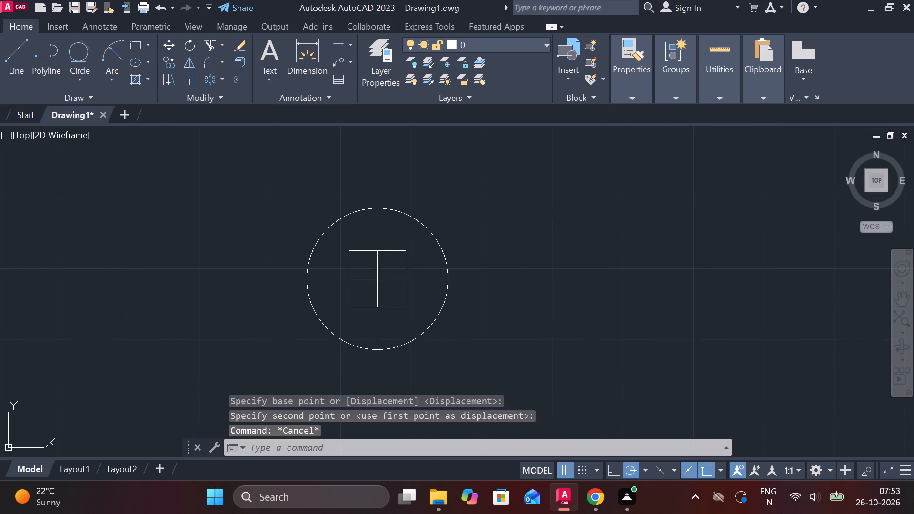
left_click(366, 282)
type("E")
key("space")
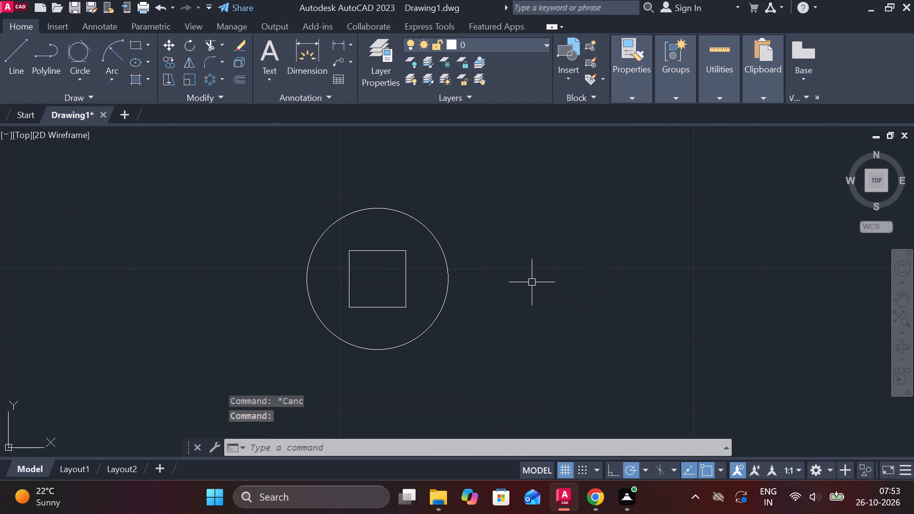
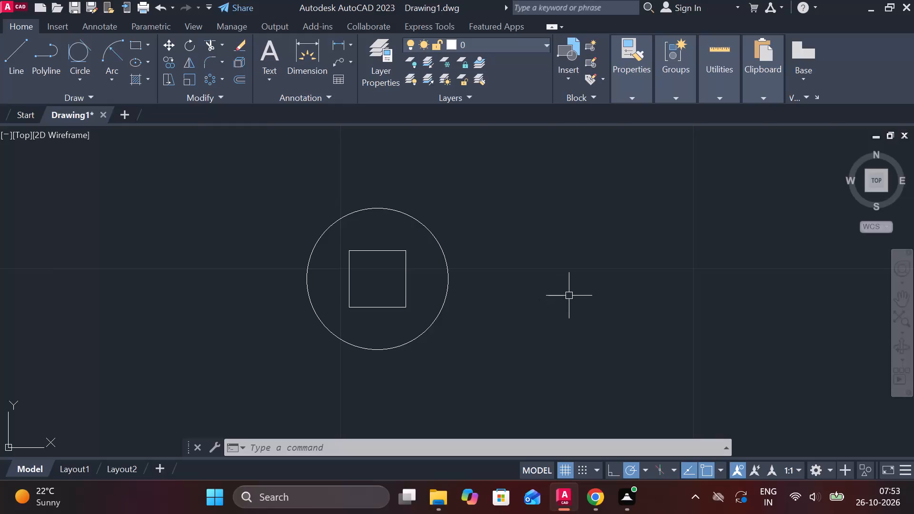
Draw a circle of radius 34 concentric with the diameter 20 circle around the square.
type("C")
key("space")
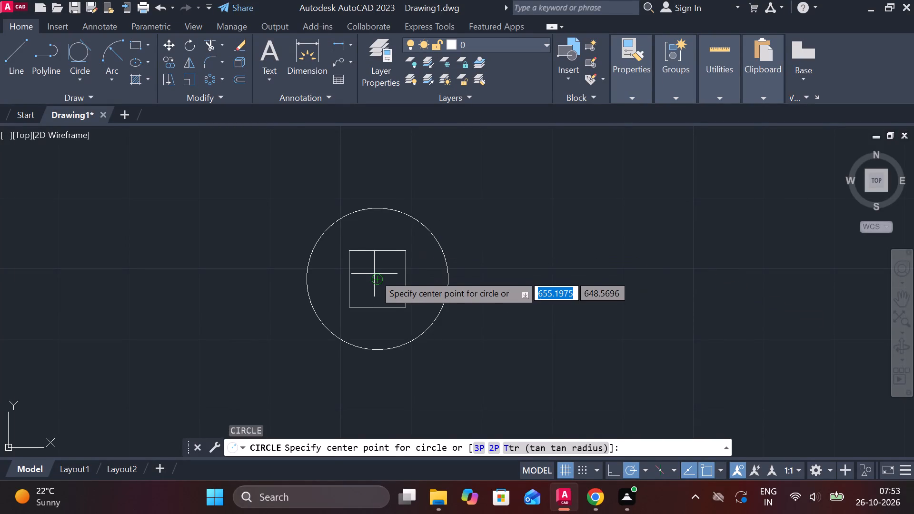
left_click(374, 277)
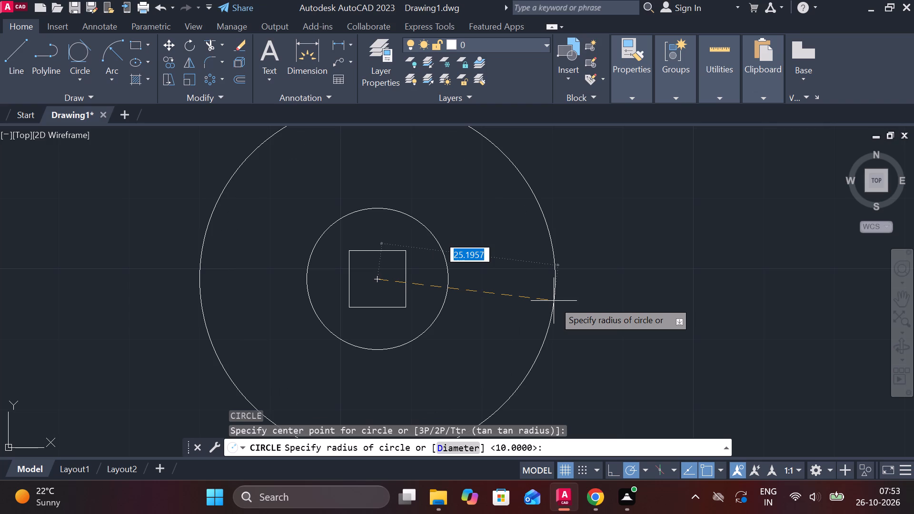
type("34")
key("space")
Offset the radius 34 circle inward by 6.
scroll(554, 301, "down", 3)
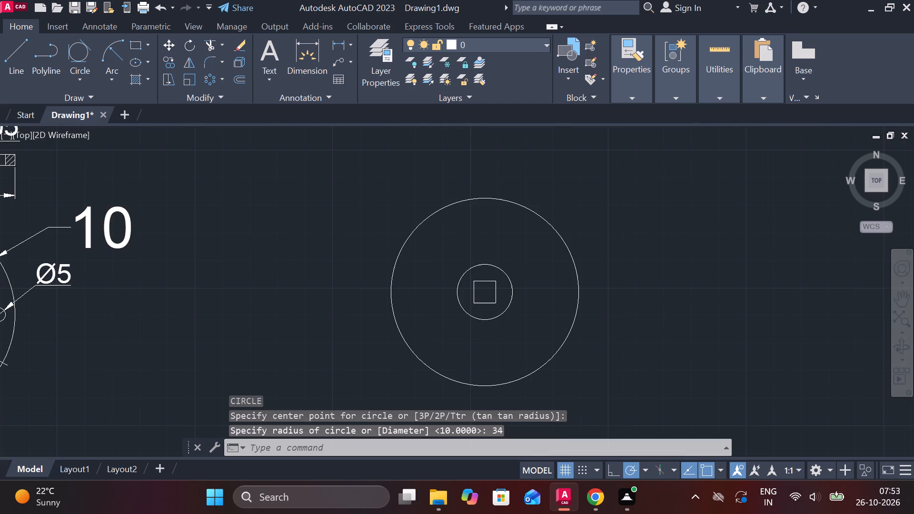
scroll(543, 300, "up", 1)
middle_click_drag(540, 300, 466, 318)
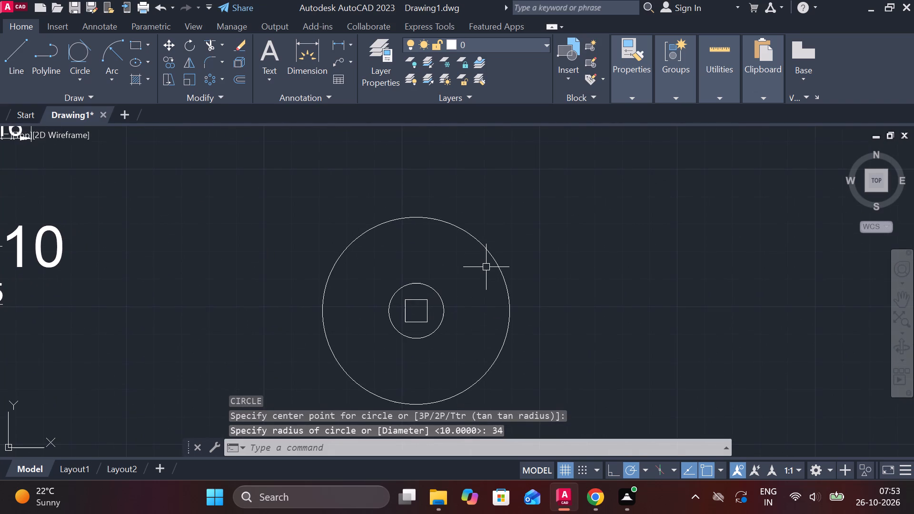
left_click(357, 242)
key("o")
key("Return")
key("Return")
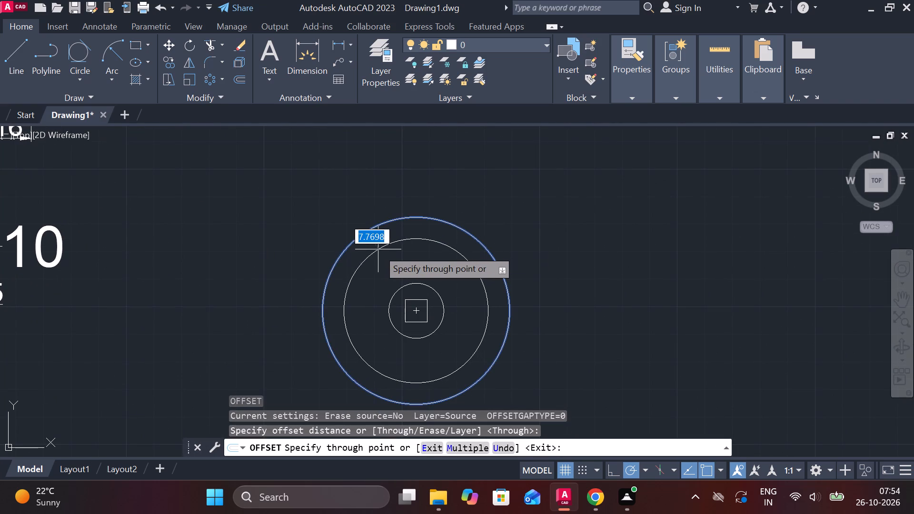
key("6")
key("Return")
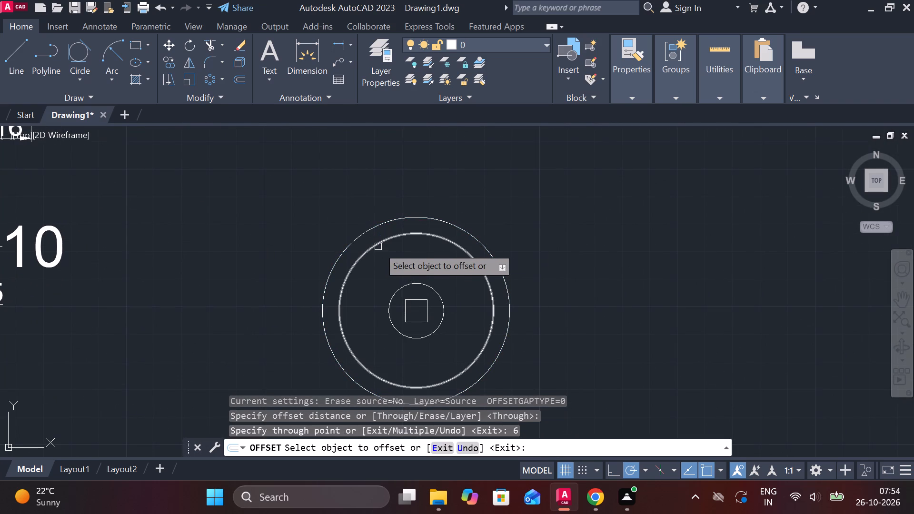
Offset the second-largest circle inward by 12 to add another concentric circle around the diameter 20 circle.
left_click(378, 247)
type("12")
key("space")
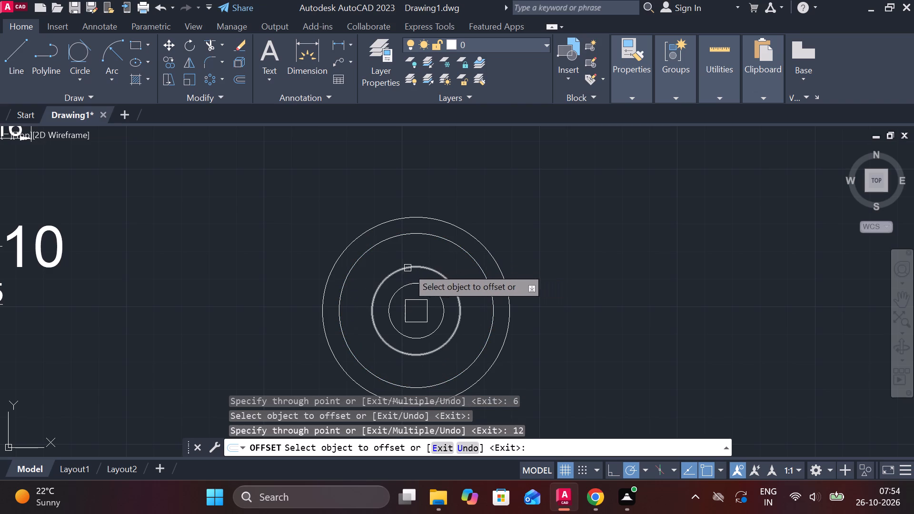
scroll(407, 267, "up", 1)
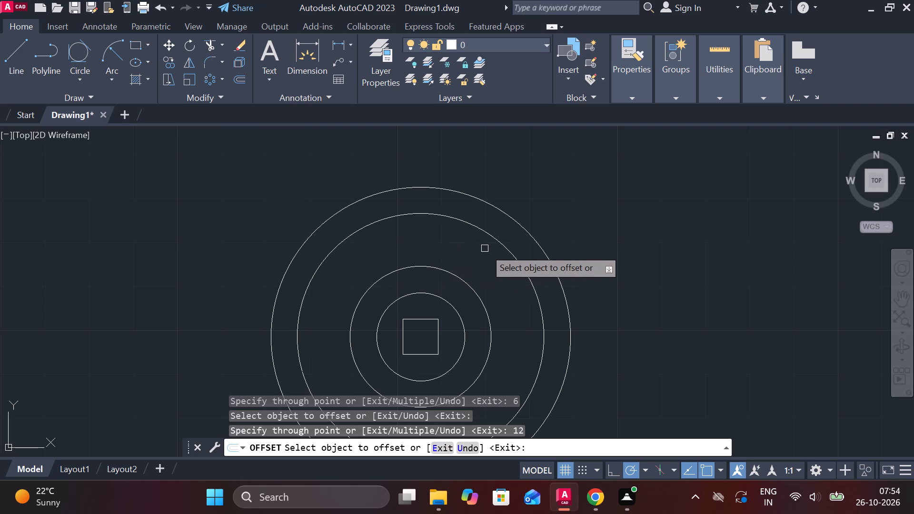
middle_click_drag(477, 248, 465, 188)
key("Escape")
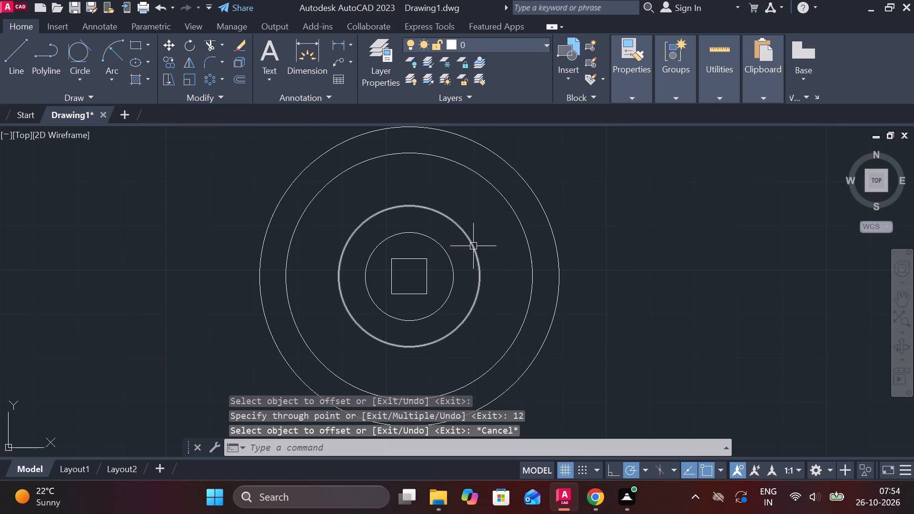
Draw a horizontal centreline about 82 long through the circles' centre, reaching past the outermost circle on both sides.
key("l")
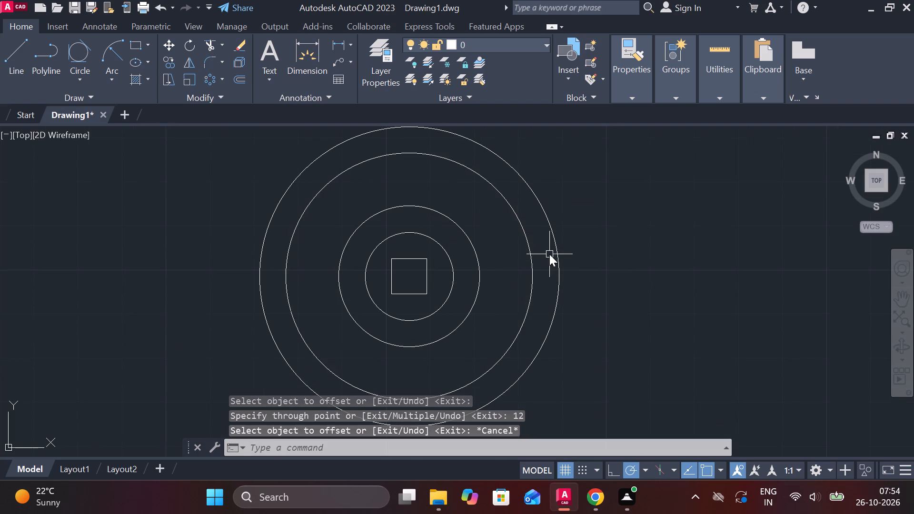
key("Return")
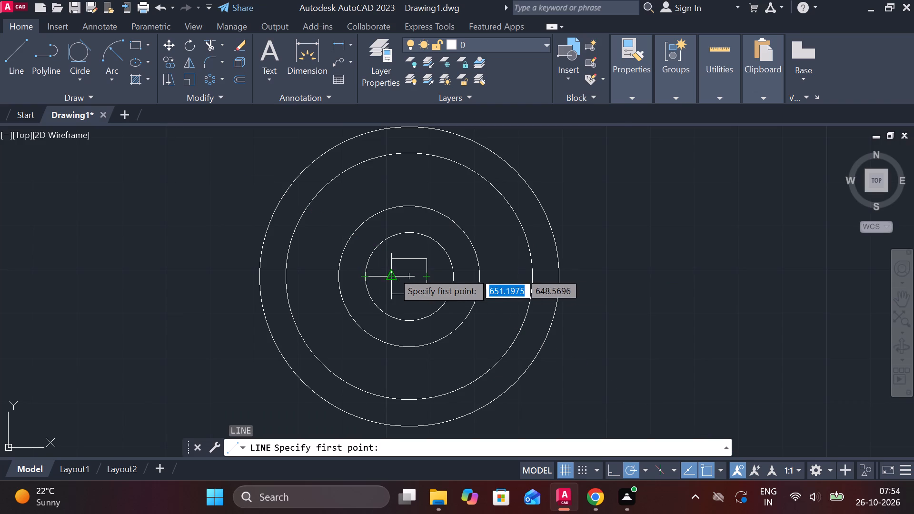
left_click(412, 274)
left_click(227, 277)
key("Escape")
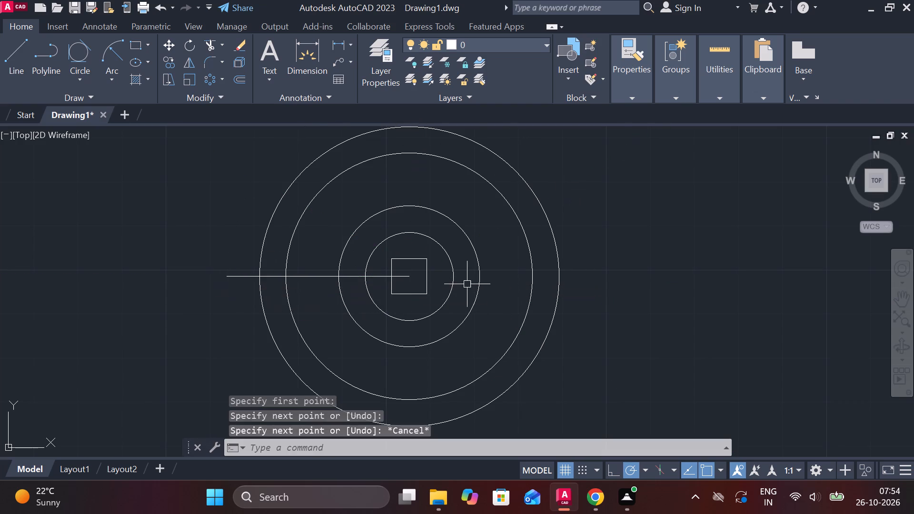
left_click(406, 277)
left_click(409, 277)
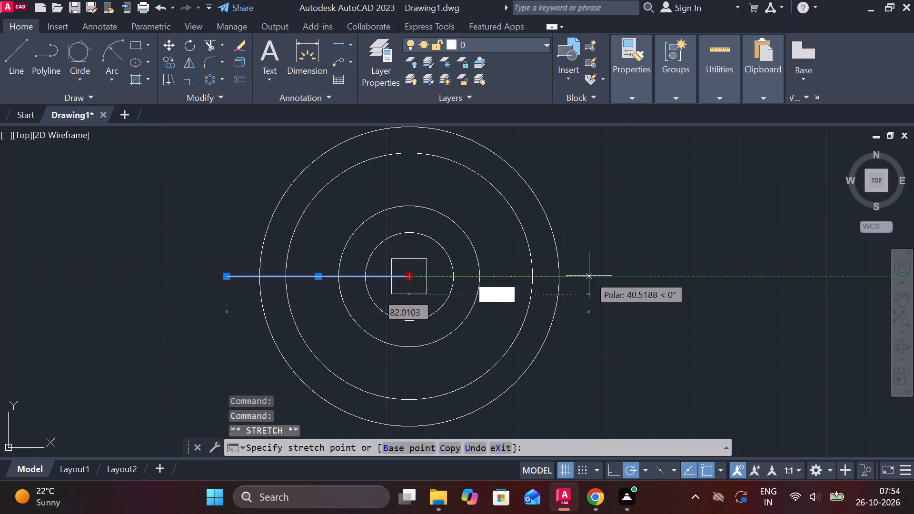
left_click(590, 276)
key("Escape")
Draw a vertical line from the circles' centre up to just beyond the outermost circle.
key("l")
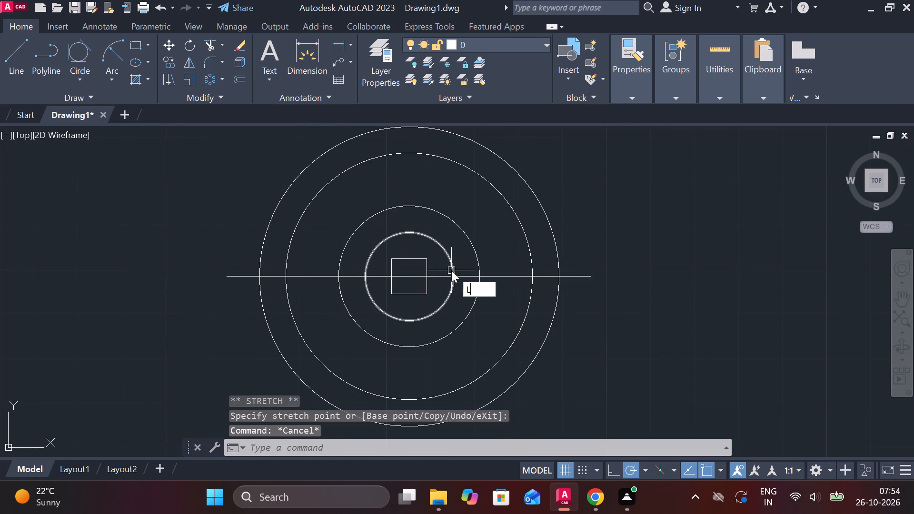
key("Return")
left_click(408, 279)
middle_click_drag(413, 216, 417, 297)
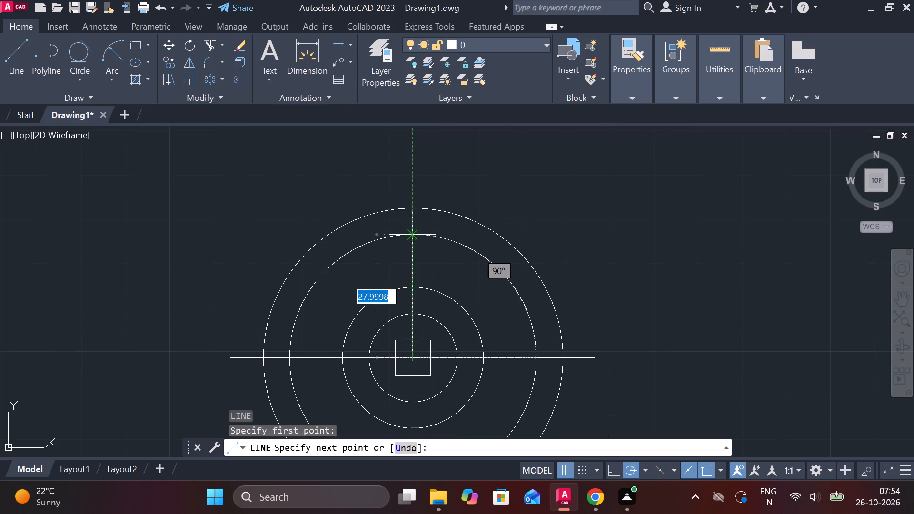
double_click(412, 196)
key("Escape")
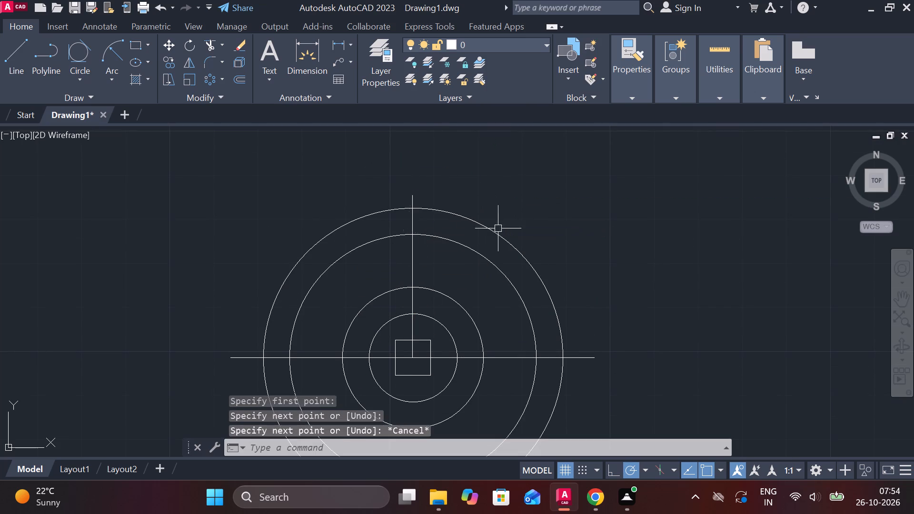
Draw a vertical line about 6 long on the centreline, from the top of the diameter 20 circle to the next circle.
middle_click_drag(494, 336, 491, 253)
scroll(411, 258, "up", 1)
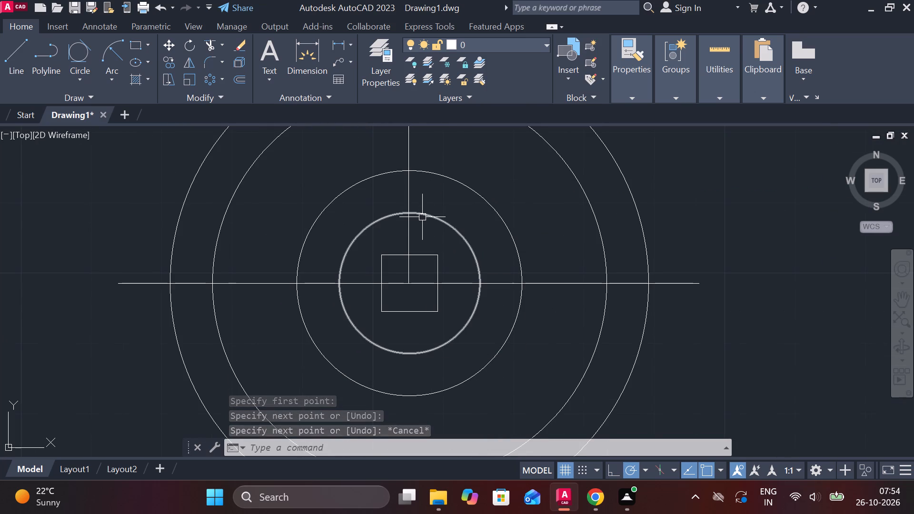
scroll(420, 212, "up", 2)
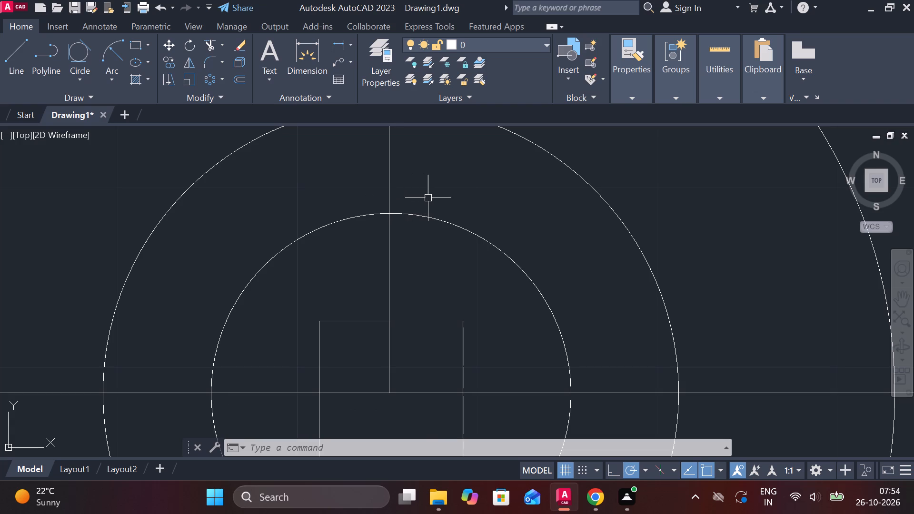
key("l")
key("Return")
left_click(387, 211)
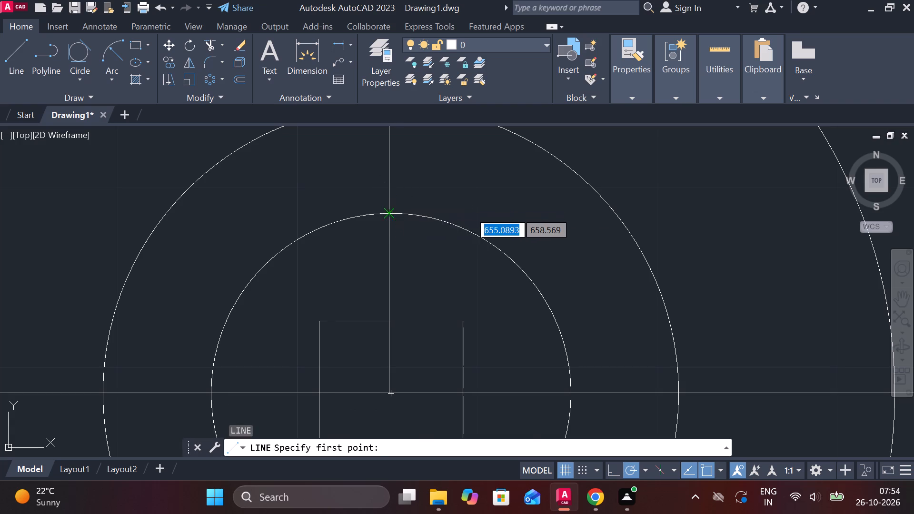
middle_click_drag(390, 193, 390, 204)
scroll(390, 200, "down", 1)
left_click(387, 150)
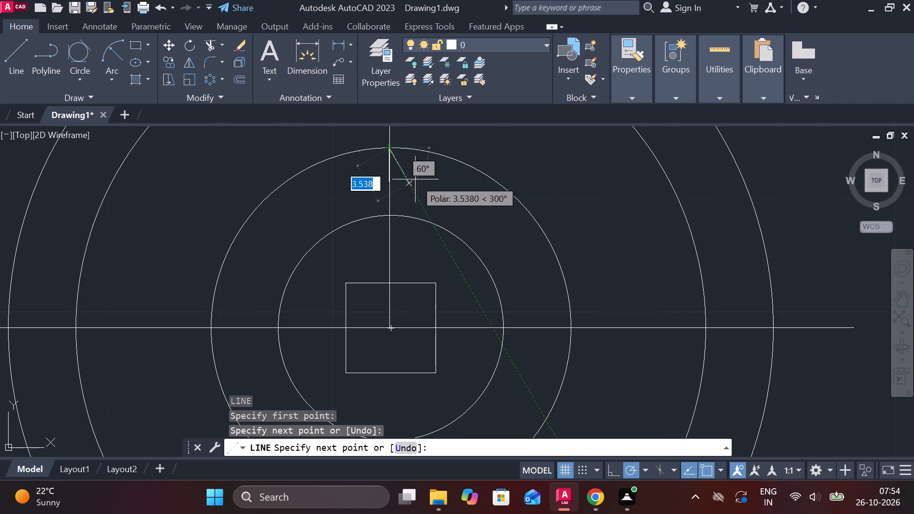
key("ctrl+z")
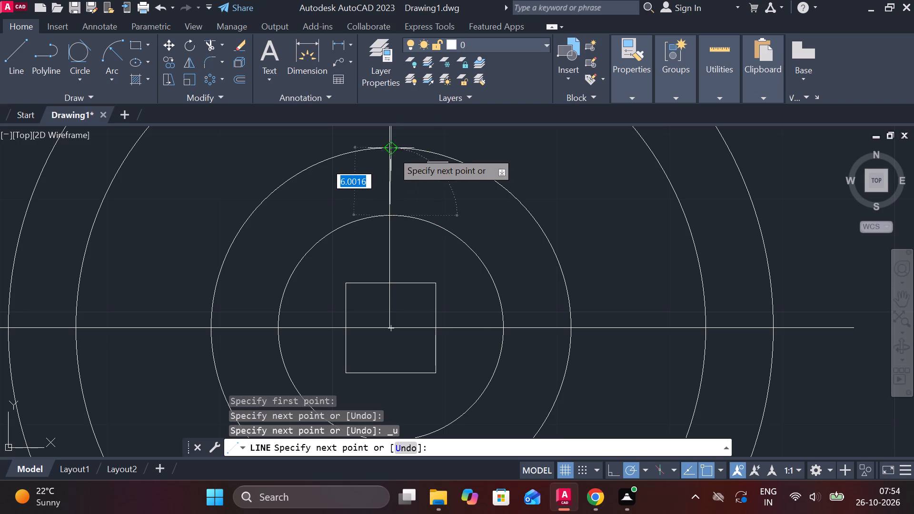
scroll(392, 142, "up", 1)
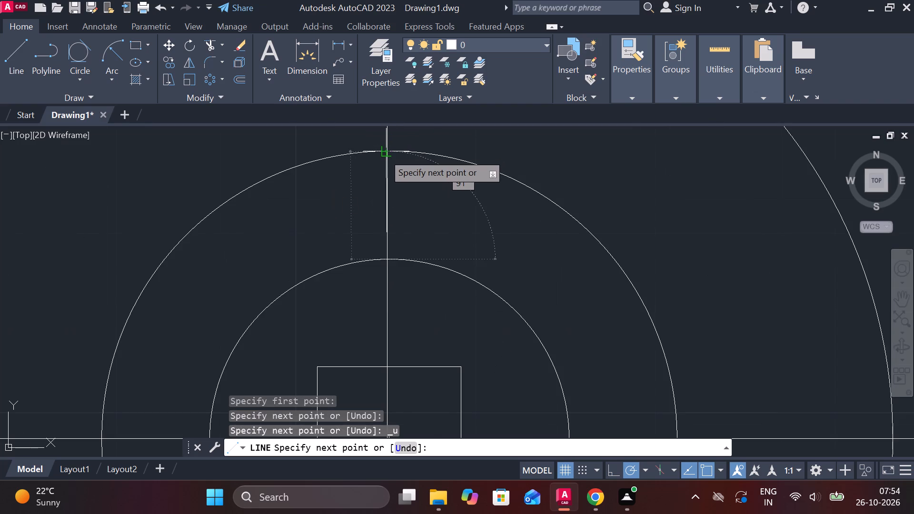
left_click(383, 153)
key("ctrl+z")
scroll(387, 157, "up", 2)
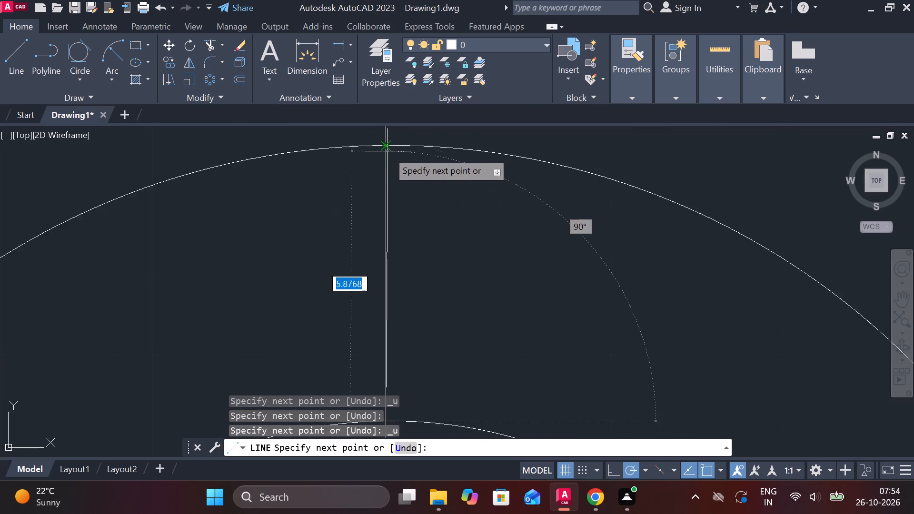
middle_click_drag(387, 151, 410, 296)
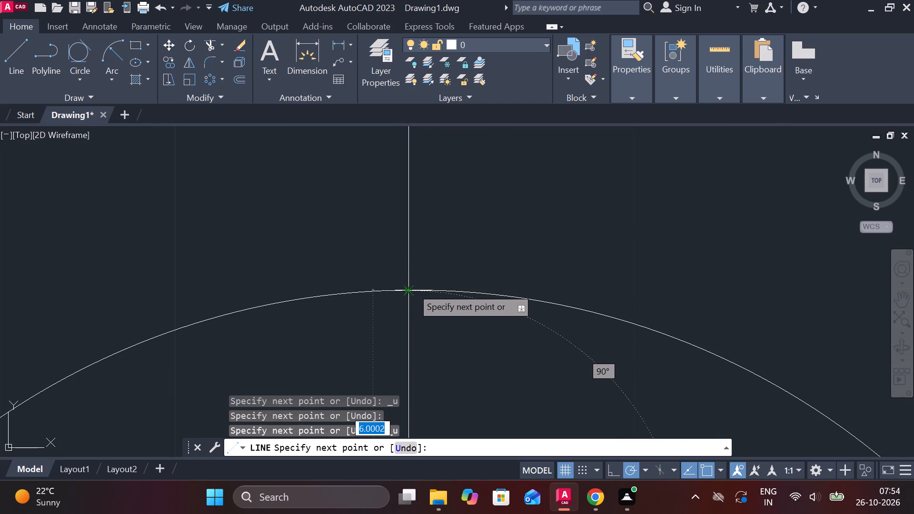
double_click(412, 287)
scroll(426, 300, "down", 3)
key("Escape")
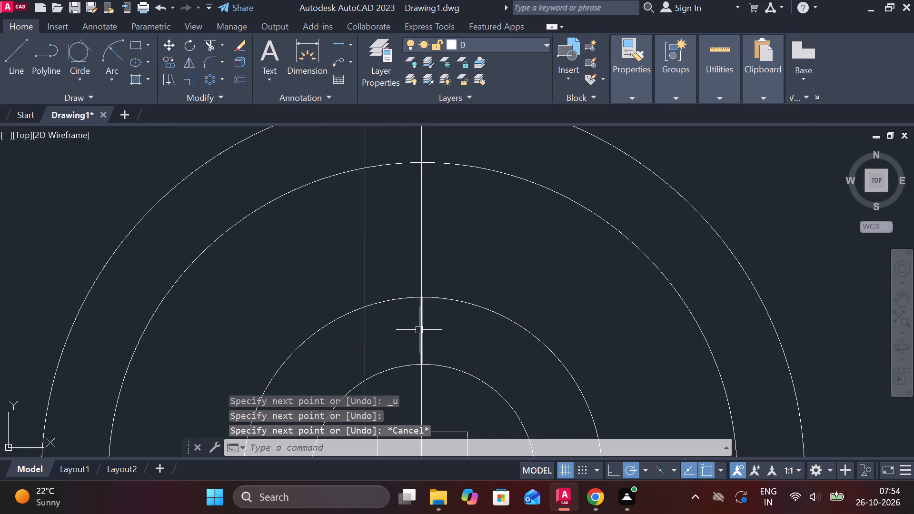
Offset the short vertical line between the two inner circles by 4.5 to each side.
left_click(419, 329)
key("o")
key("Return")
key("Return")
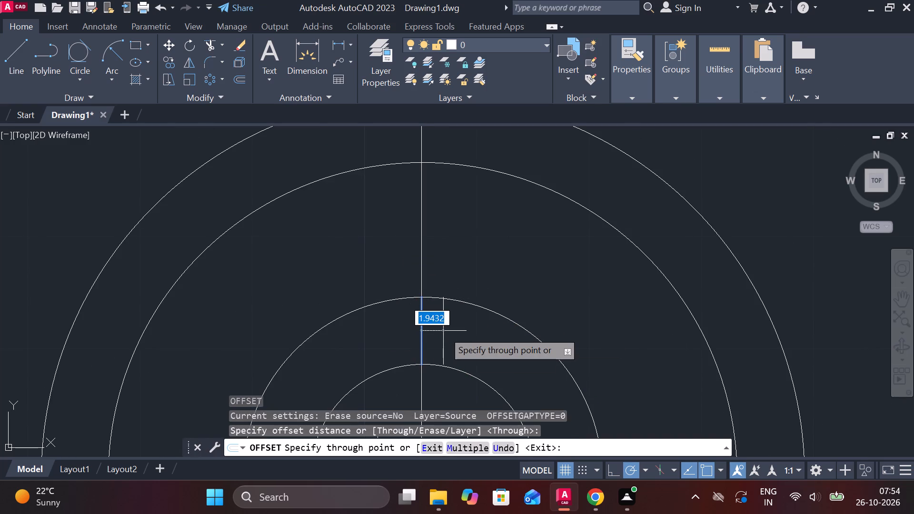
type("4.5")
key("Return")
left_click(422, 333)
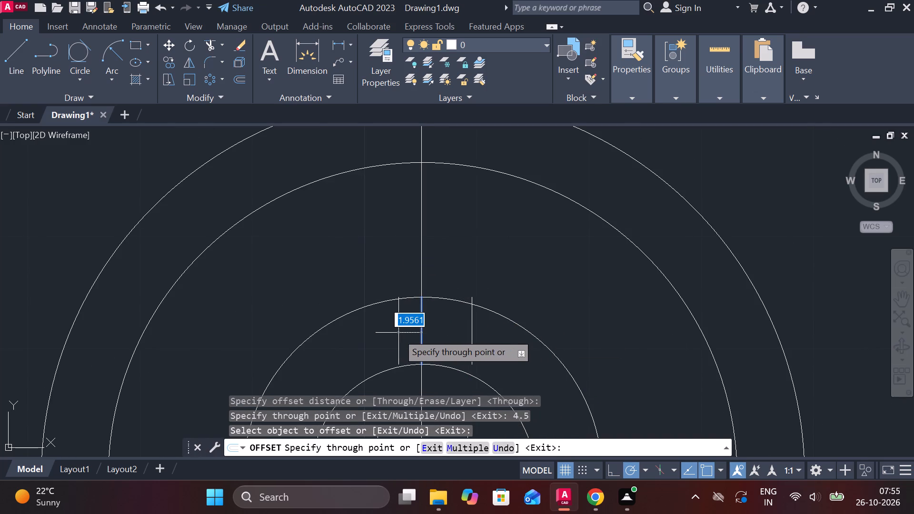
type("4.5")
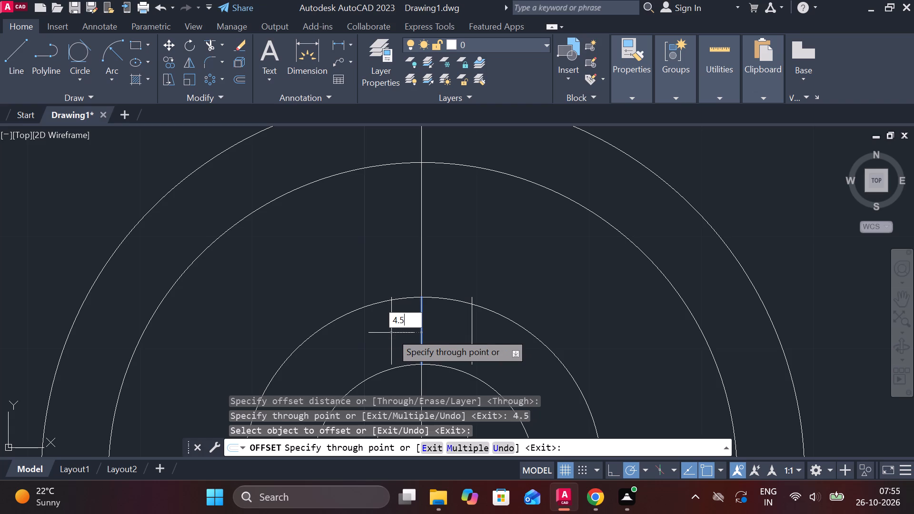
key("Return")
middle_click_drag(484, 357, 482, 254)
key("Escape")
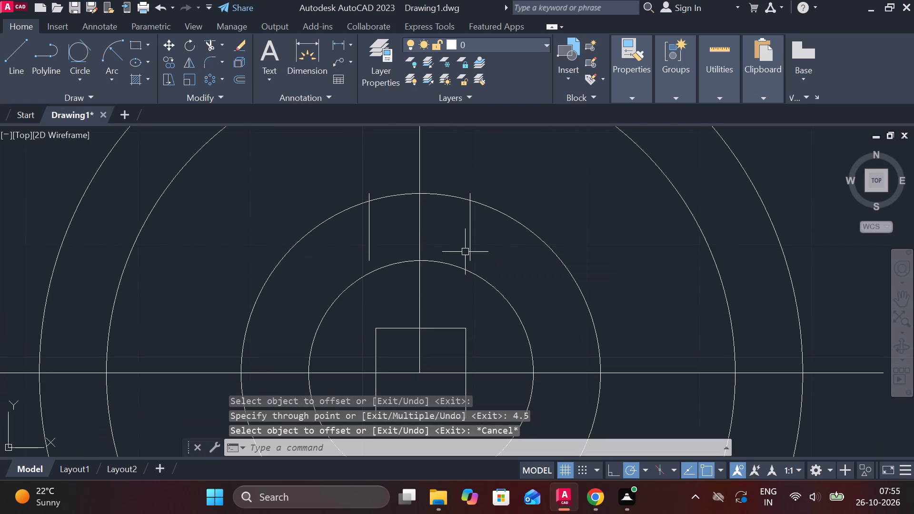
Extend both offset lines down to the diameter 20 circle.
type("EX")
key("space")
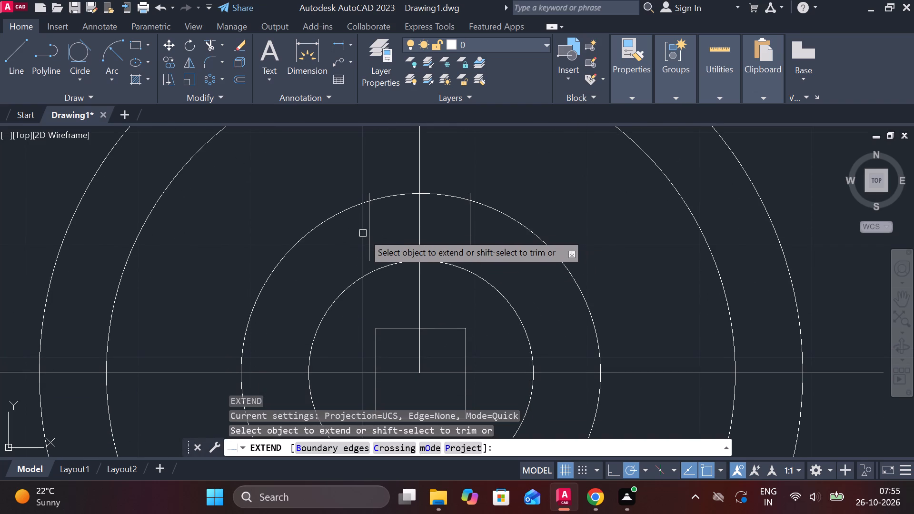
left_click(368, 241)
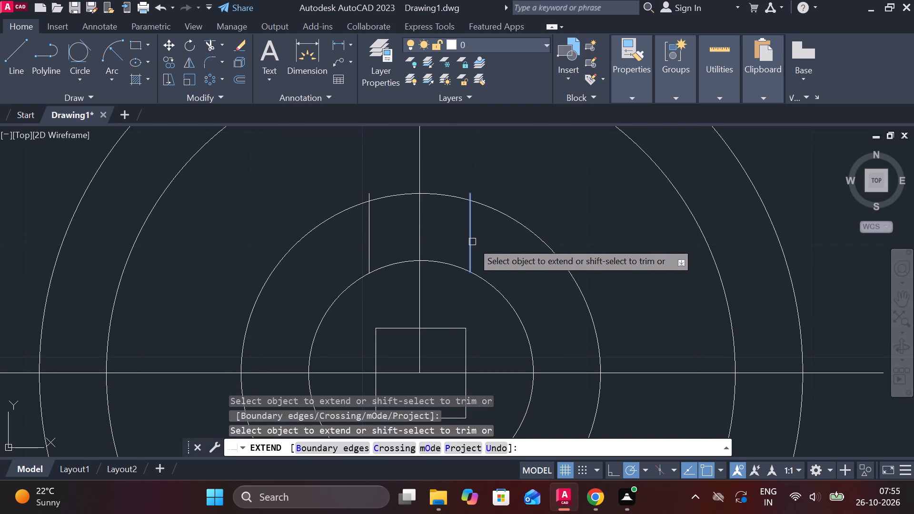
left_click(470, 247)
key("Escape")
Trim the upper ends of both offset lines that protrude beyond the second-smallest circle.
type("TR")
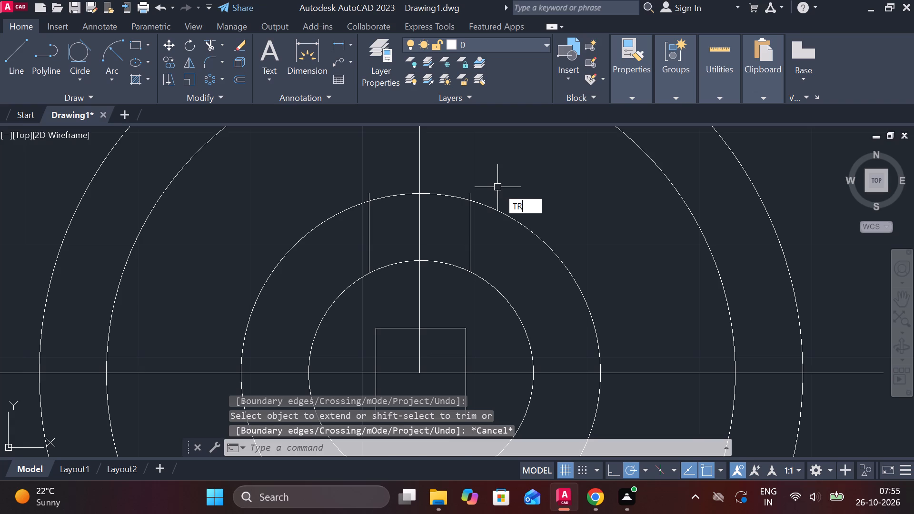
key("space")
left_click(472, 192)
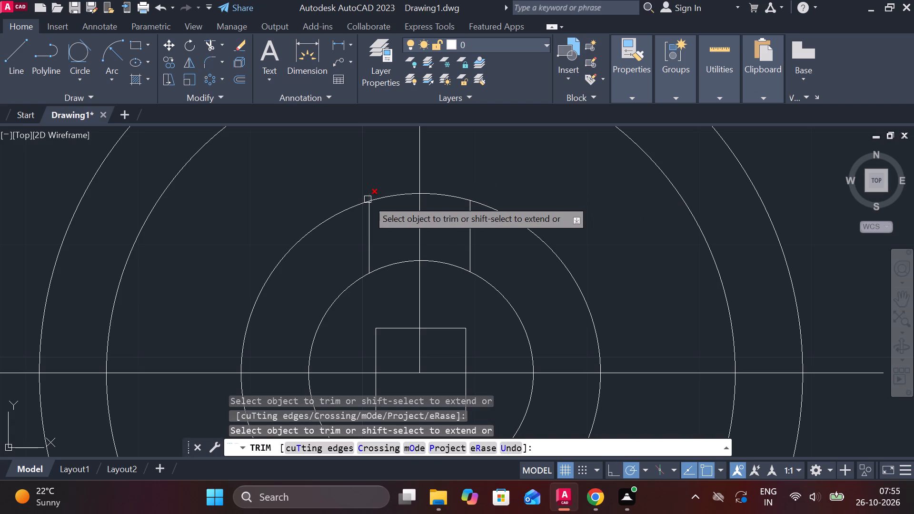
left_click(368, 197)
scroll(483, 206, "down", 1)
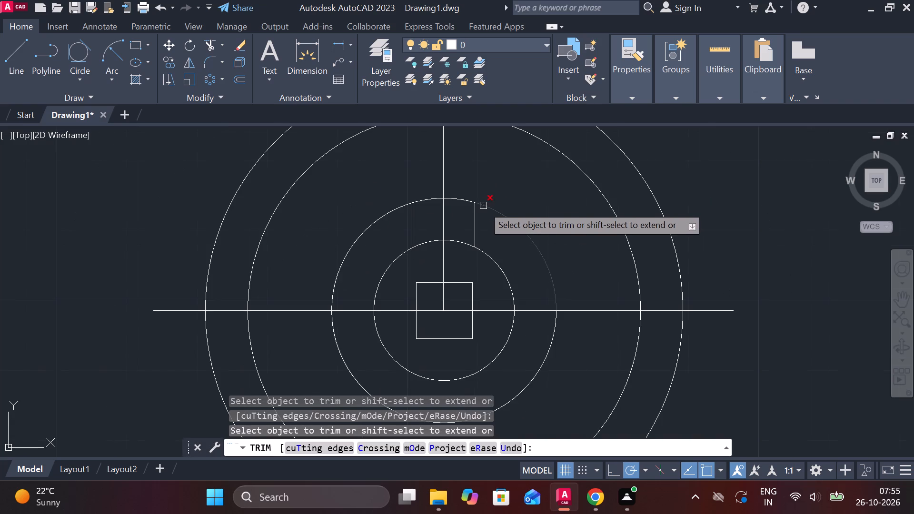
middle_click_drag(484, 247, 482, 301)
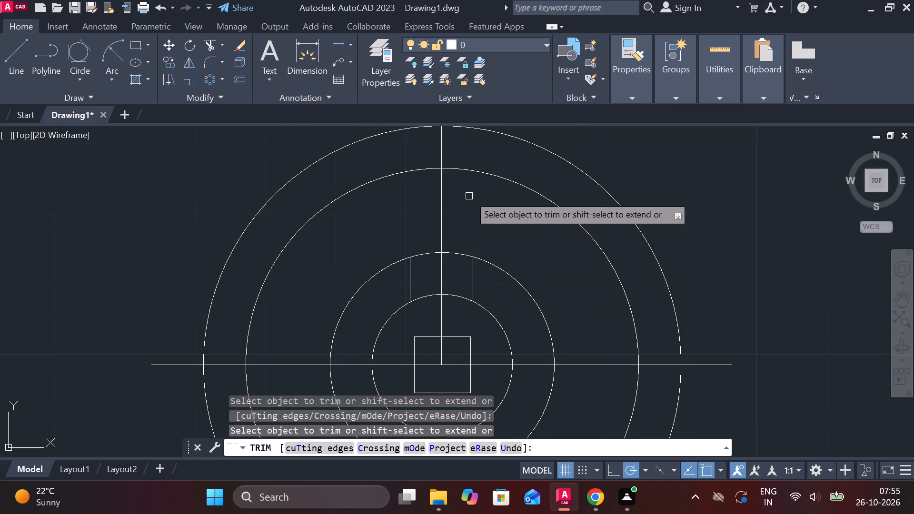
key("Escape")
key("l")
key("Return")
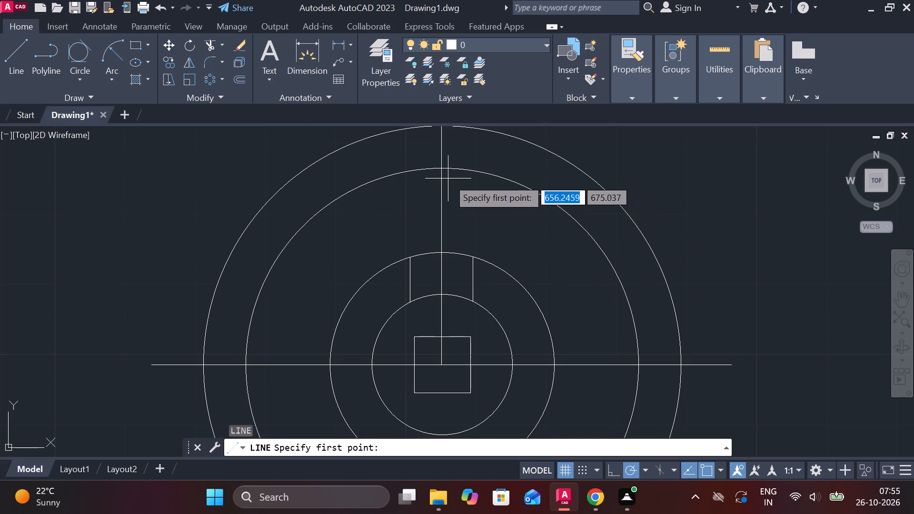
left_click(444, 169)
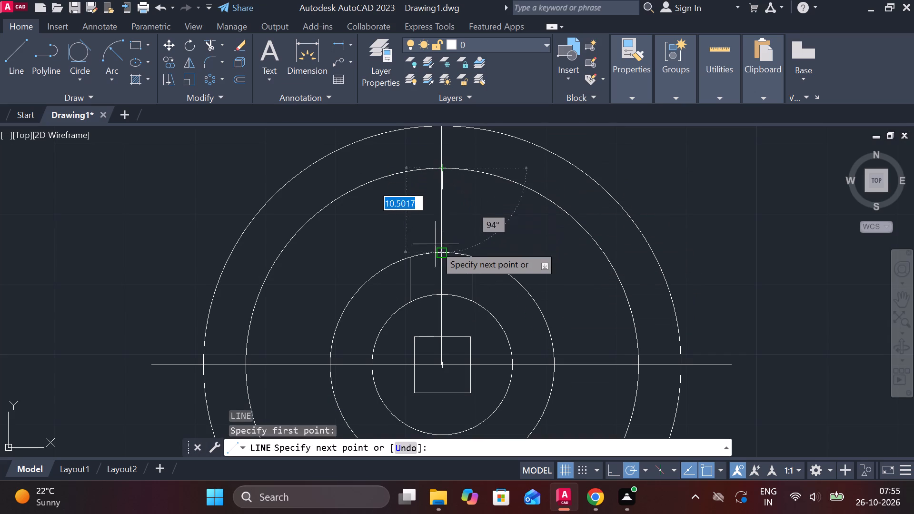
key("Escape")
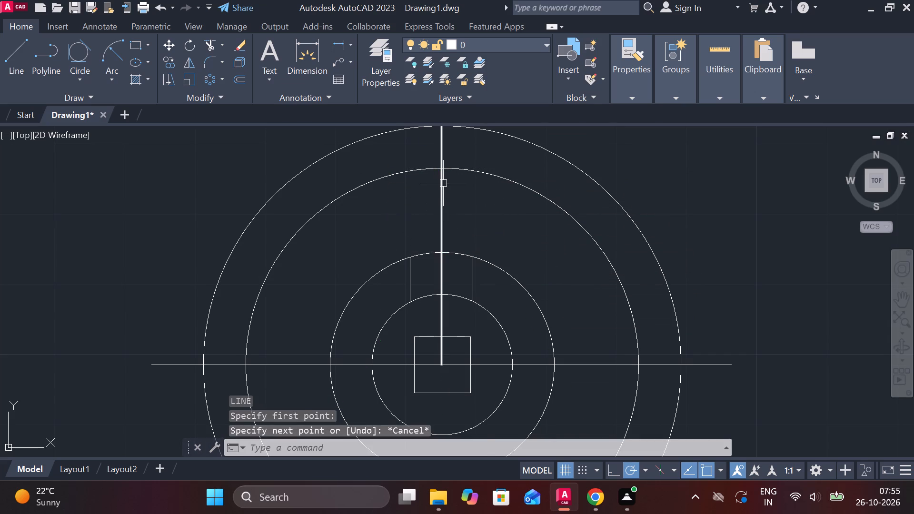
Draw a vertical line on the centreline from the top of the second-largest circle to the top of the second-smallest circle.
scroll(442, 177, "up", 3)
key("space")
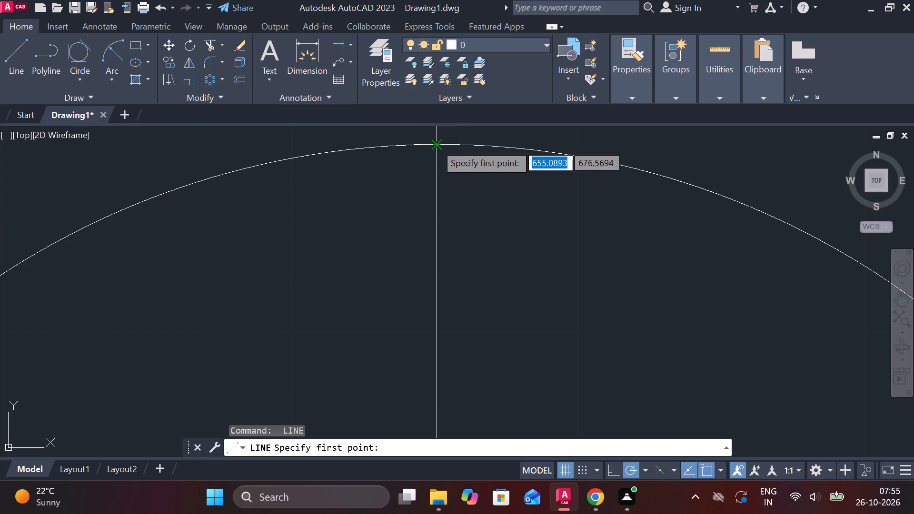
left_click(436, 144)
scroll(452, 238, "down", 2)
left_click(445, 333)
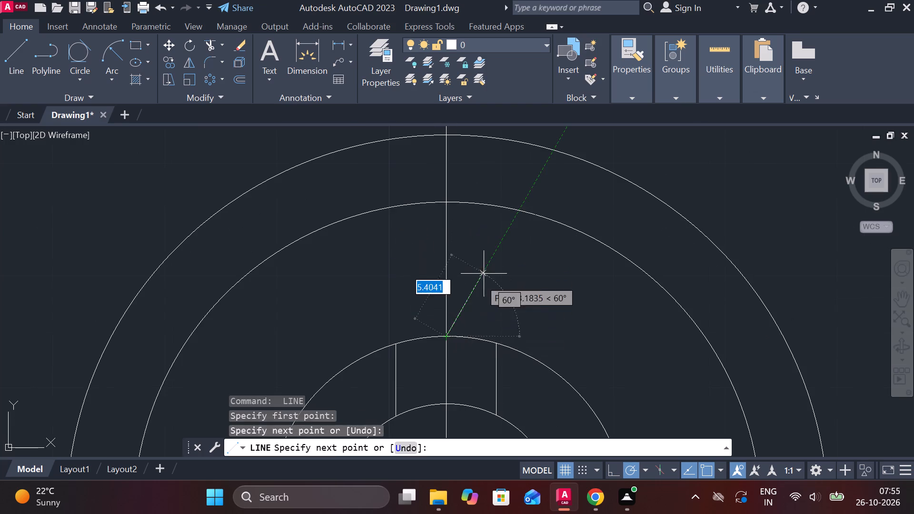
key("Escape")
Offset the new vertical line between the second-largest and second-smallest circles by 3 to each side.
left_click(449, 232)
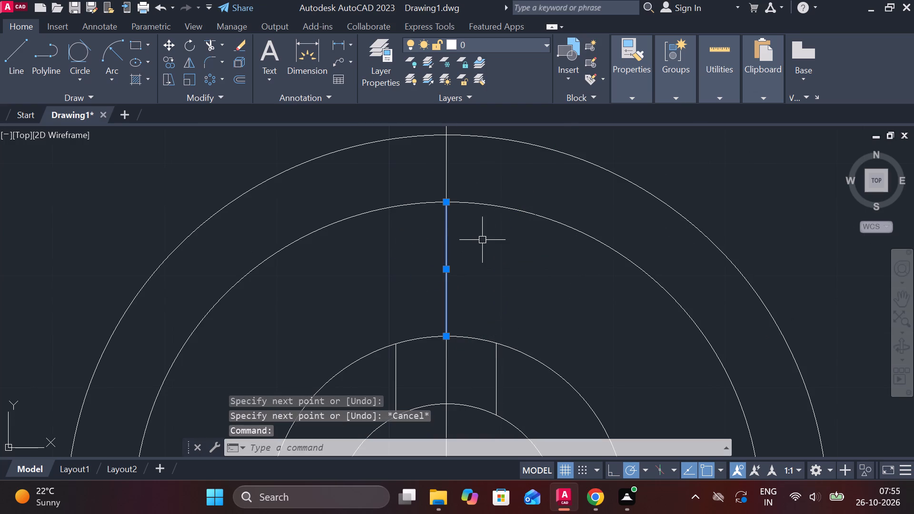
key("o")
key("Return")
key("Return")
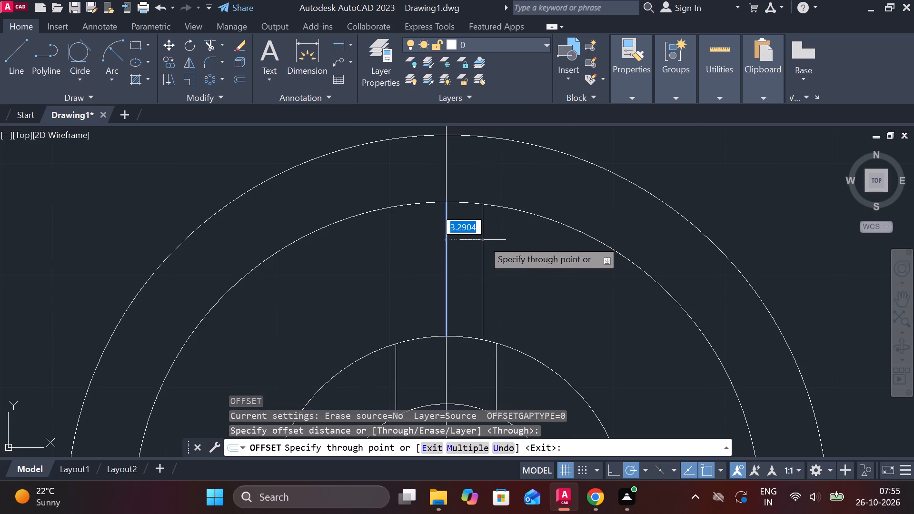
type("3")
key("space")
left_click(445, 232)
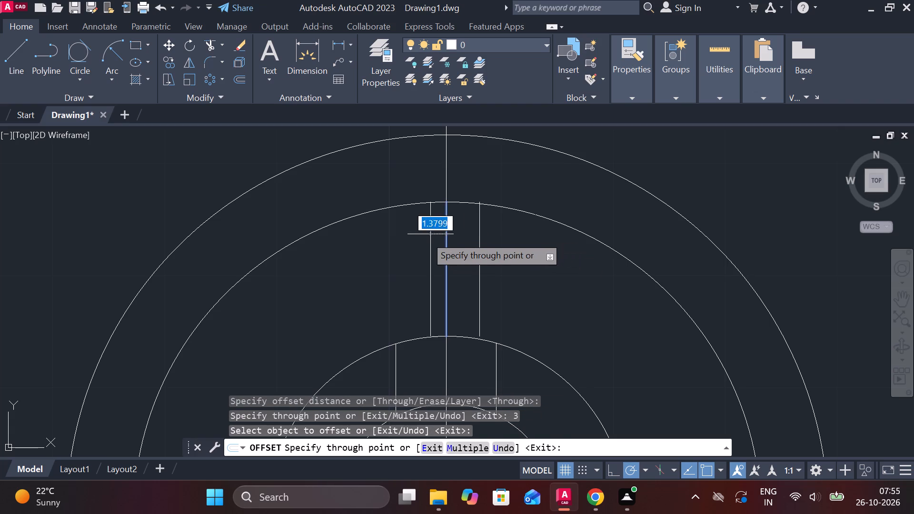
type("3")
key("space")
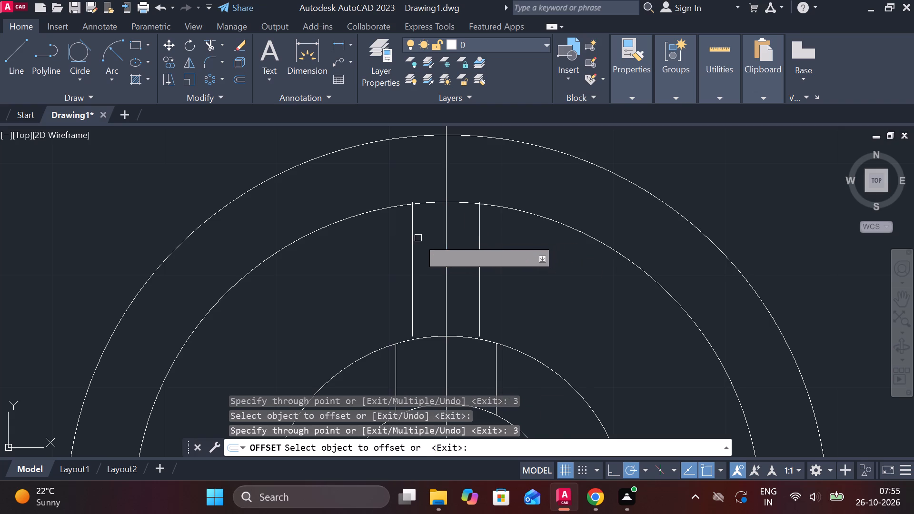
key("Escape")
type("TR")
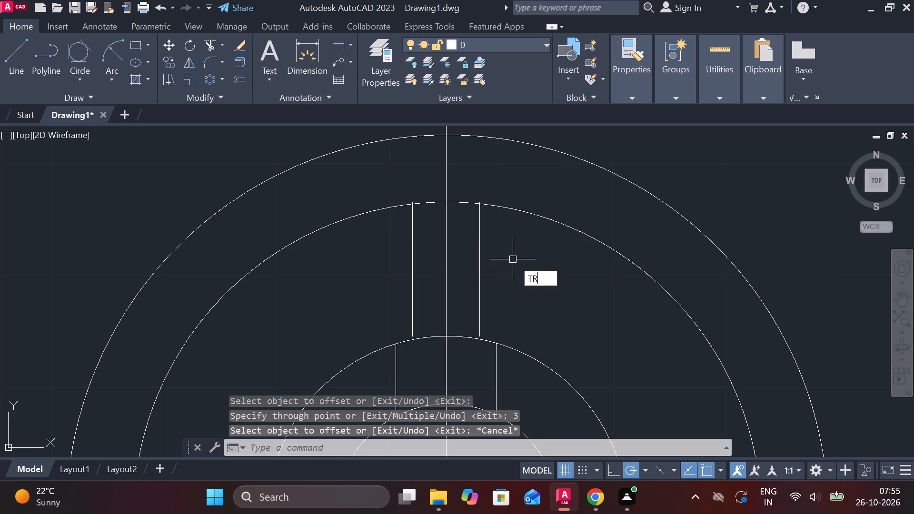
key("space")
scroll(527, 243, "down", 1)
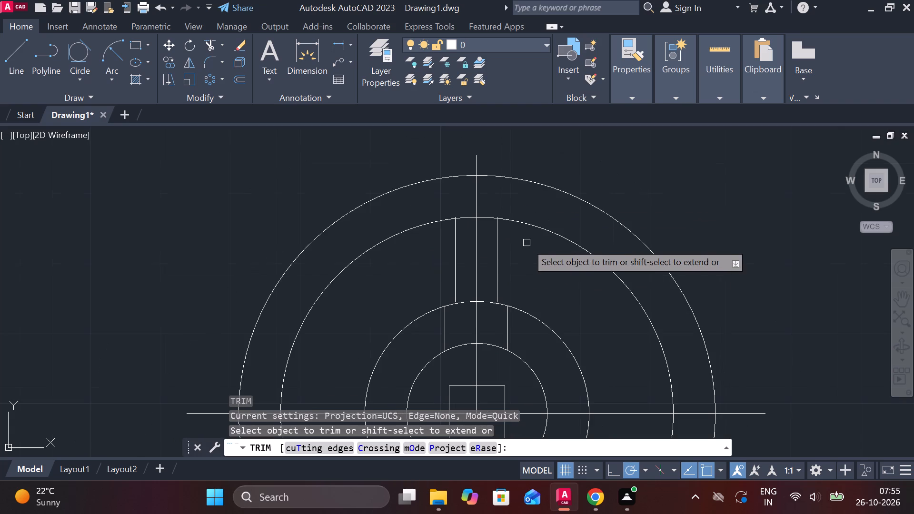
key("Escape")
Draw a slanted line from the left short line's lower end on the innermost circle to the left long offset line's intersection with the second-largest circle.
key("l")
key("Return")
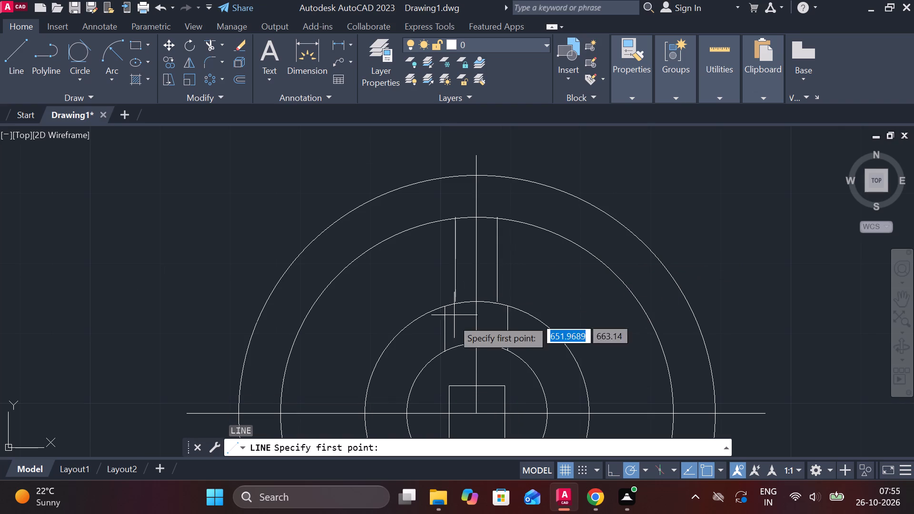
double_click(445, 345)
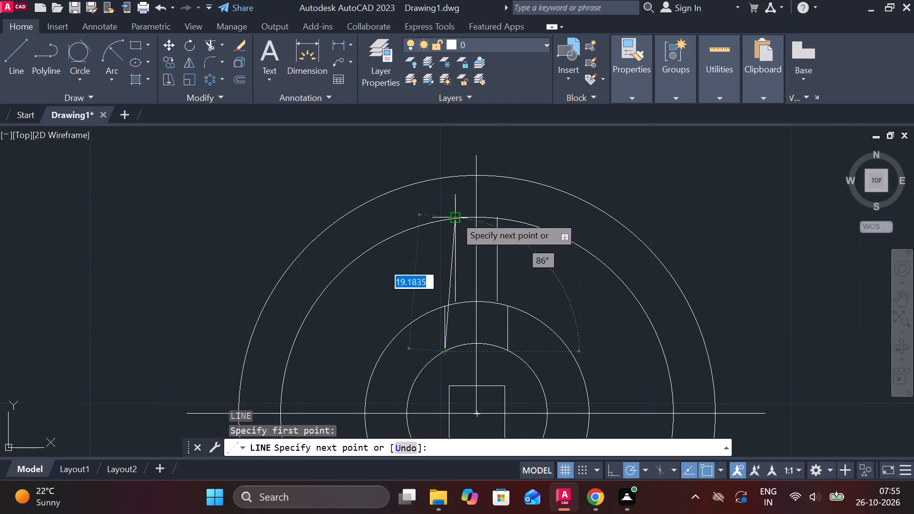
scroll(455, 218, "up", 3)
left_click(454, 216)
scroll(471, 214, "down", 1)
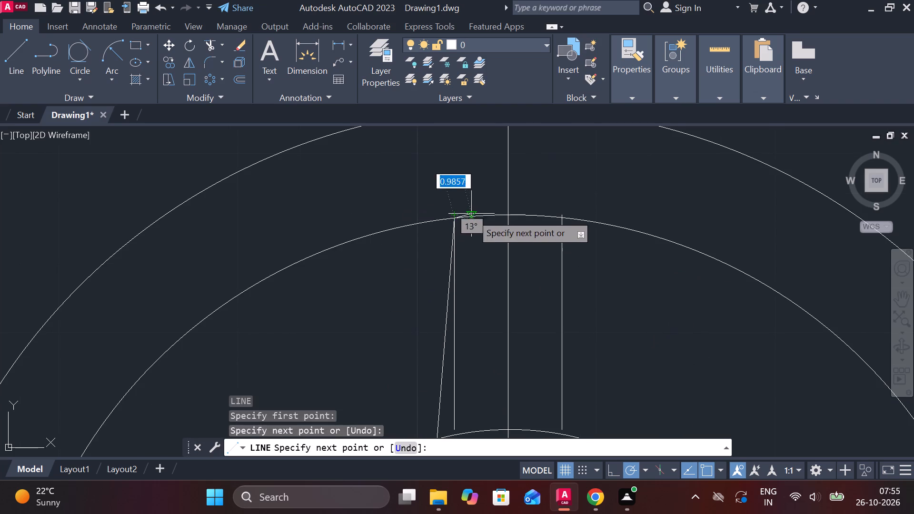
scroll(471, 214, "down", 2)
key("Escape")
Draw the matching slanted line on the right, from the short line's lower end to the long offset line's intersection with the second-largest circle.
key("space")
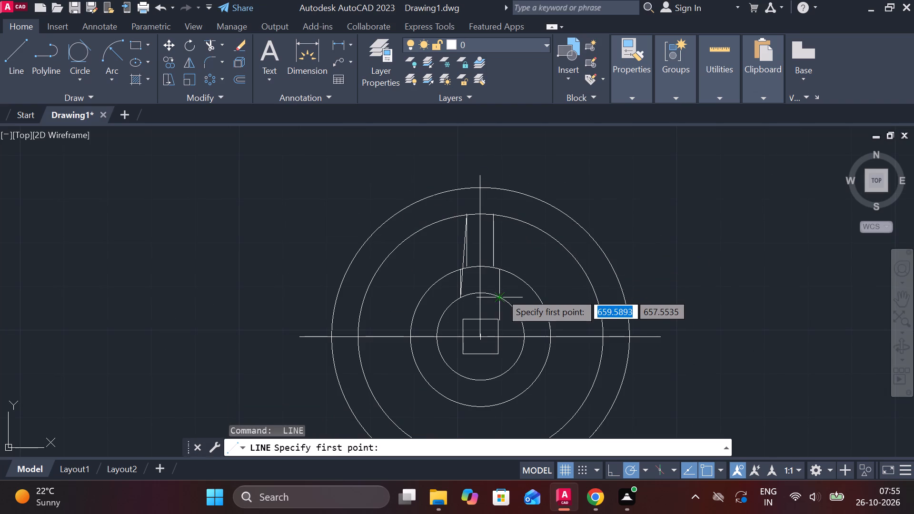
left_click(501, 296)
scroll(490, 187, "up", 3)
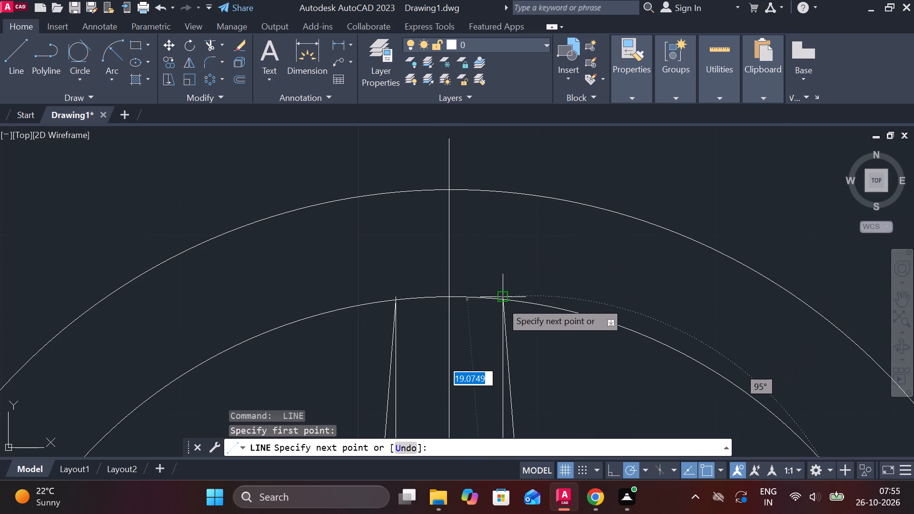
scroll(501, 303, "up", 2)
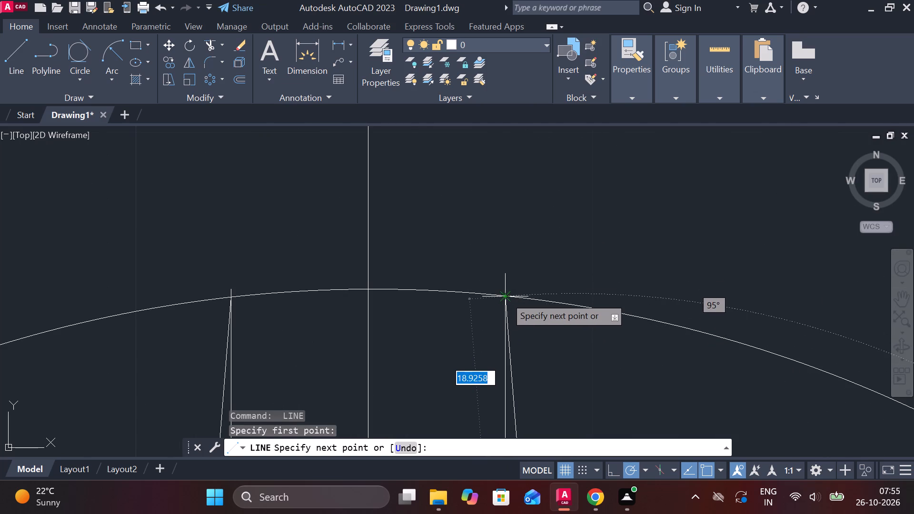
left_click(505, 297)
key("Escape")
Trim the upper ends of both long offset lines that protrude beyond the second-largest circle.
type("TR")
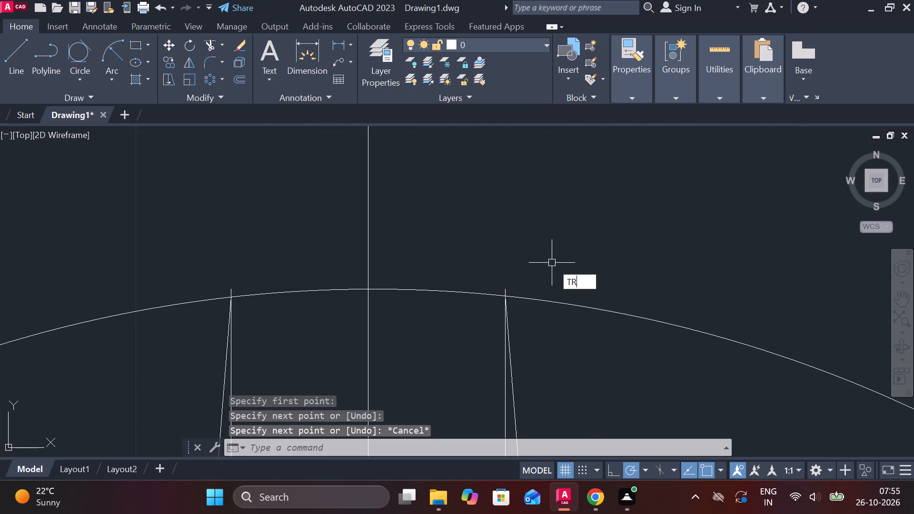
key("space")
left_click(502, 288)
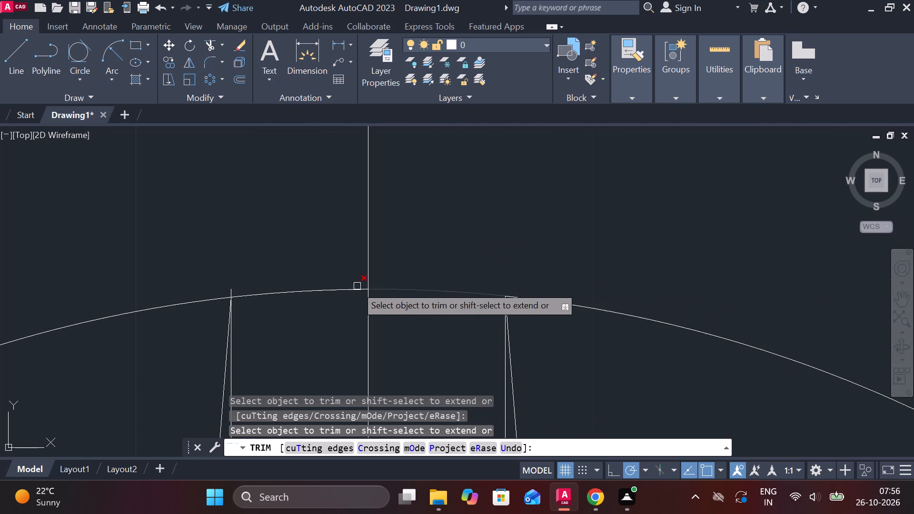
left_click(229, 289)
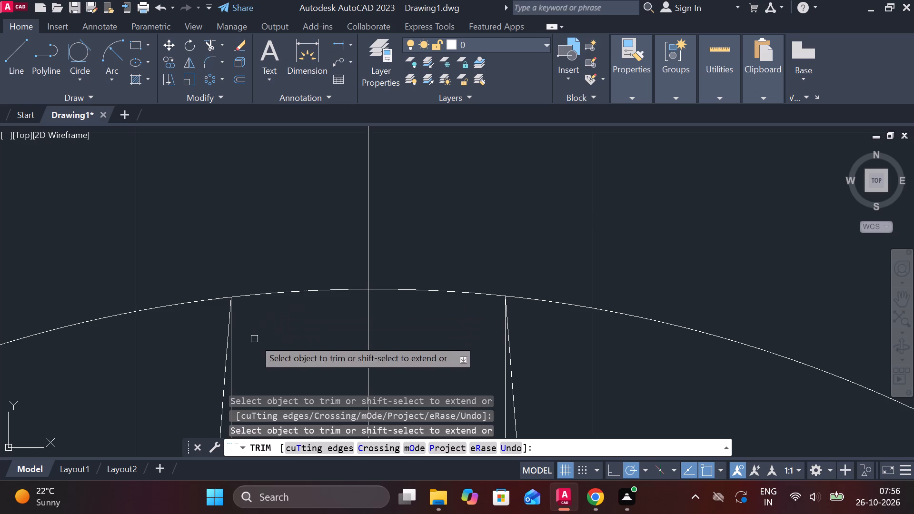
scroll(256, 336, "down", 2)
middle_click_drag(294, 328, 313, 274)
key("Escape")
Erase the two long vertical offset lines between the second-largest and second-smallest circles.
left_click(386, 348)
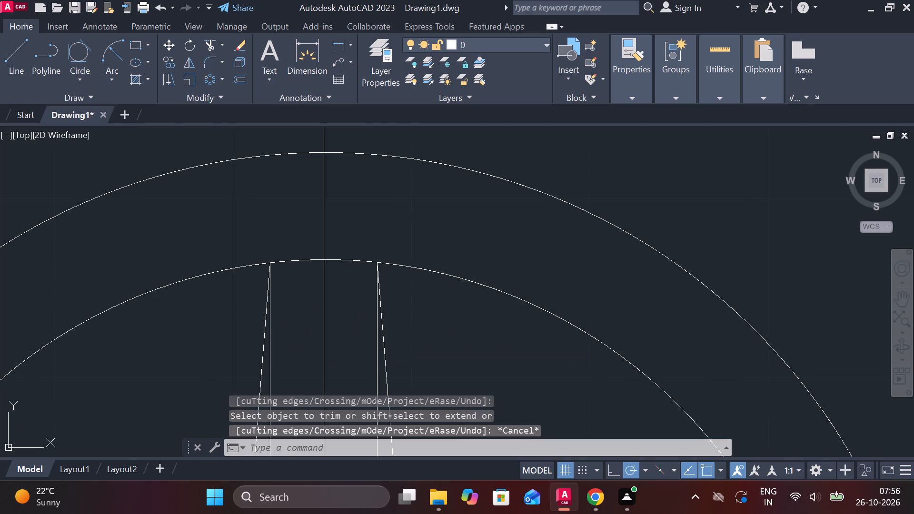
key("Escape")
left_click(376, 349)
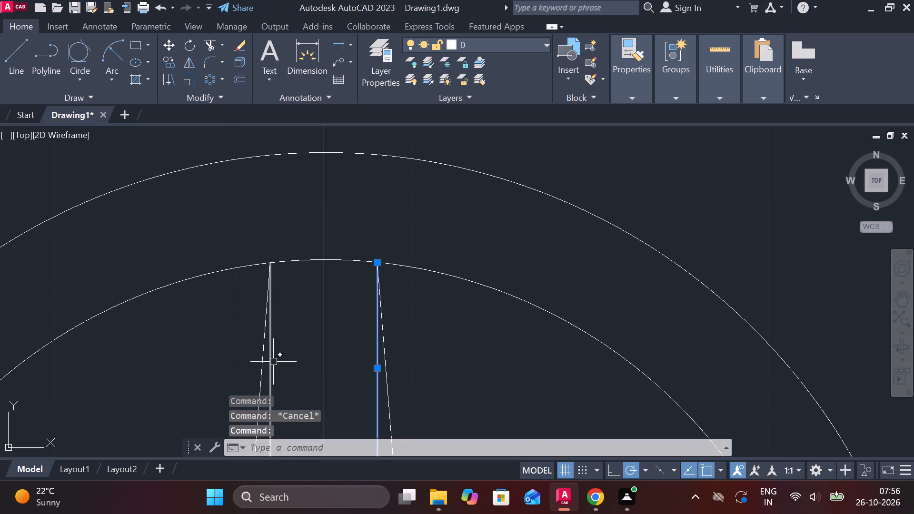
left_click(273, 362)
type("E")
key("space")
Erase the two short vertical offset lines between the two inner circles, leaving the slanted lines.
scroll(419, 316, "down", 3)
middle_click_drag(436, 359, 454, 292)
scroll(440, 312, "up", 4)
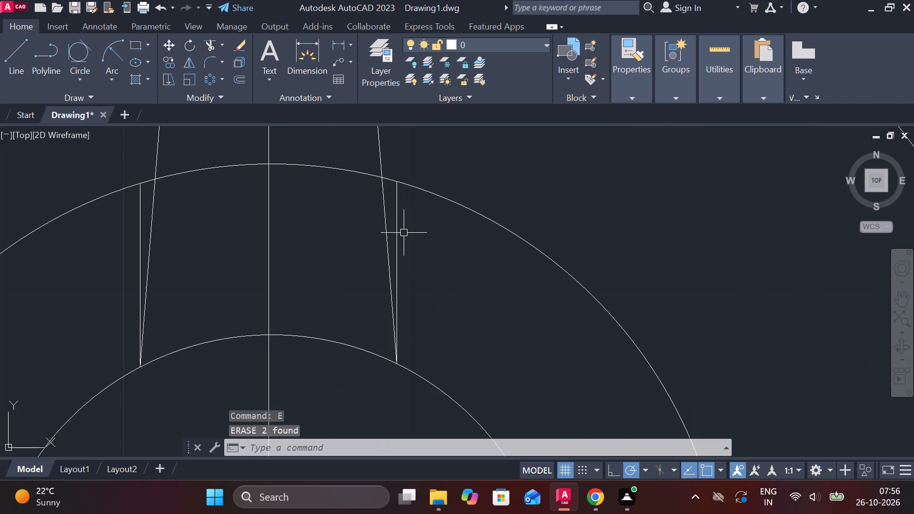
left_click(398, 222)
scroll(430, 256, "down", 2)
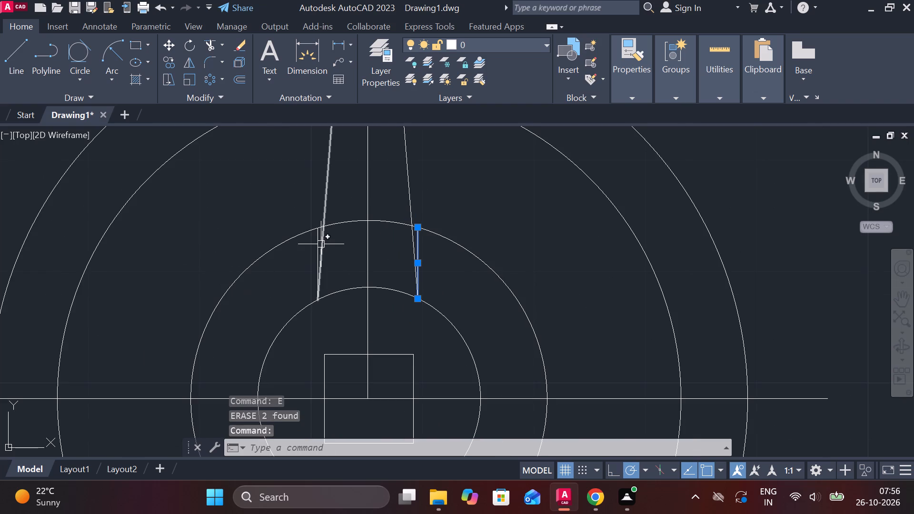
left_click(318, 238)
type("E")
key("space")
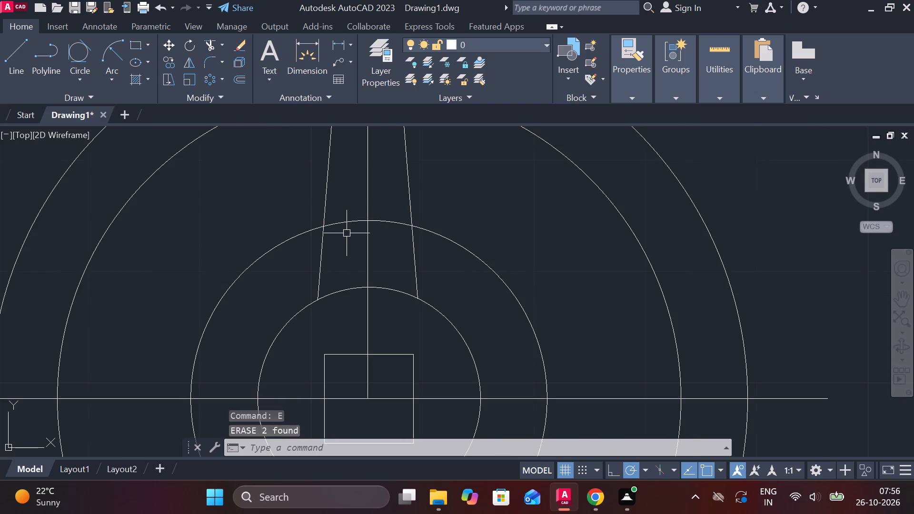
Change the linetype of the second-smallest circle to CENTER2.
scroll(455, 268, "down", 1)
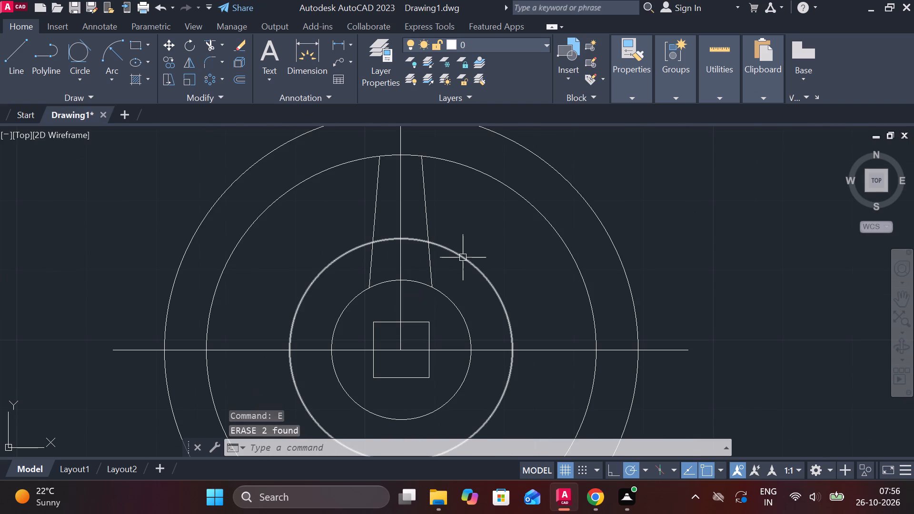
left_click(480, 267)
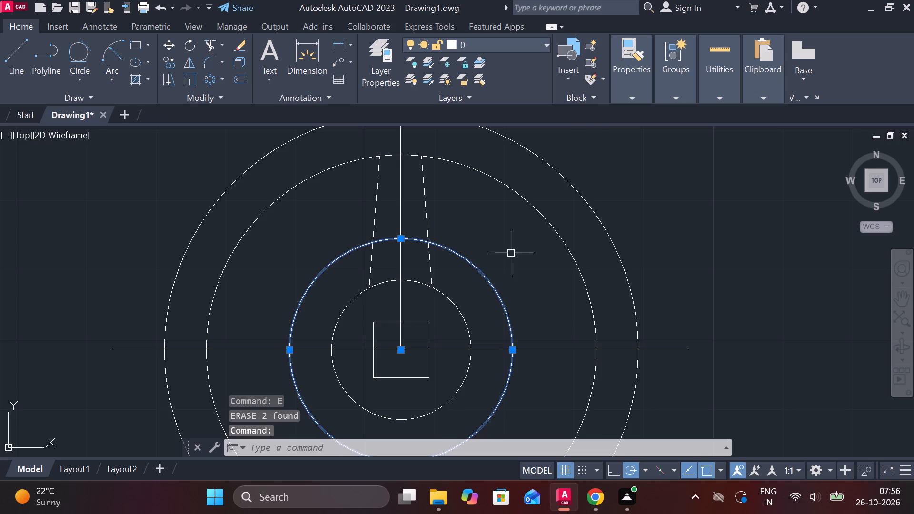
left_click(634, 96)
left_click(687, 143)
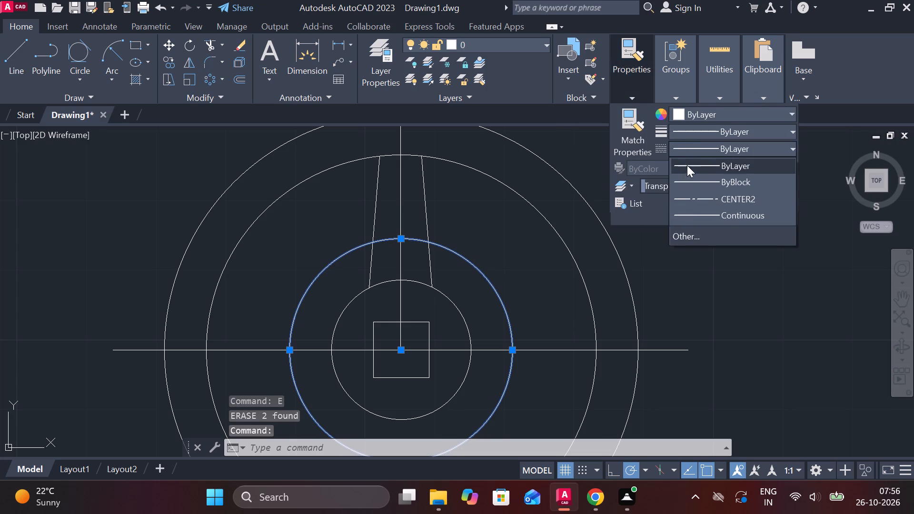
left_click(693, 201)
key("Escape")
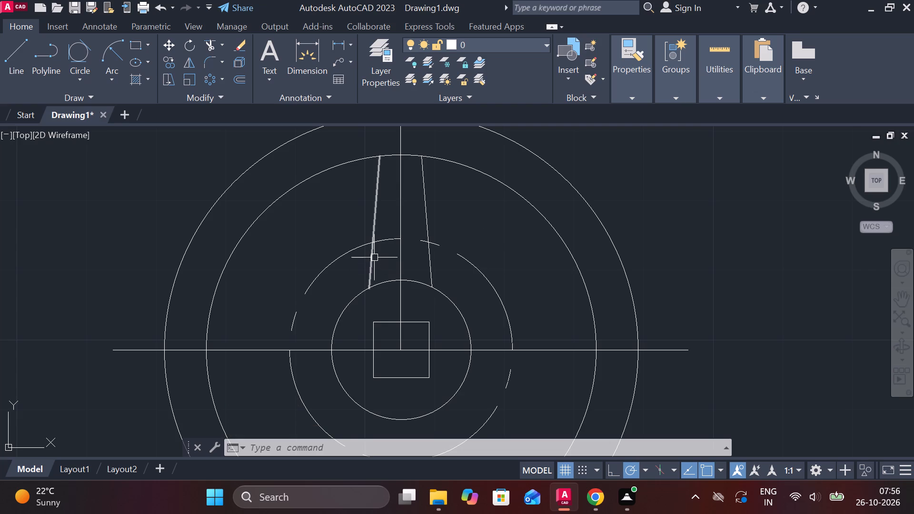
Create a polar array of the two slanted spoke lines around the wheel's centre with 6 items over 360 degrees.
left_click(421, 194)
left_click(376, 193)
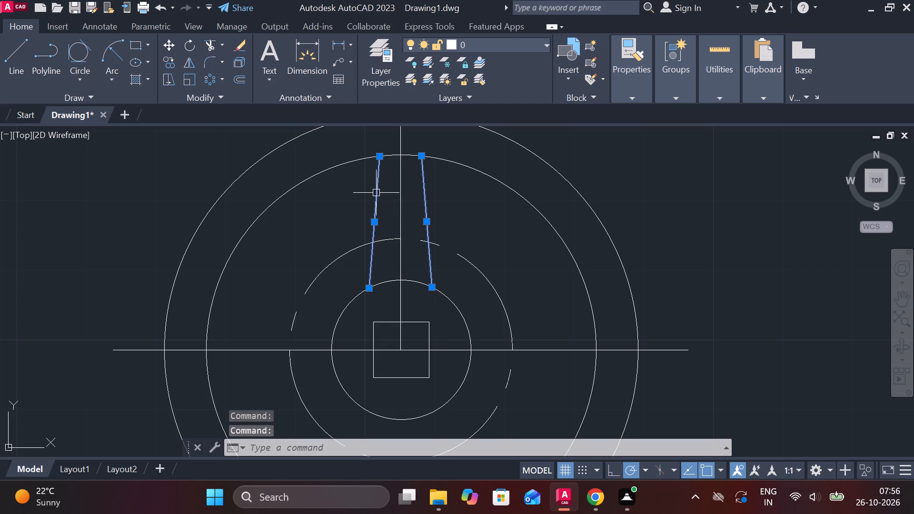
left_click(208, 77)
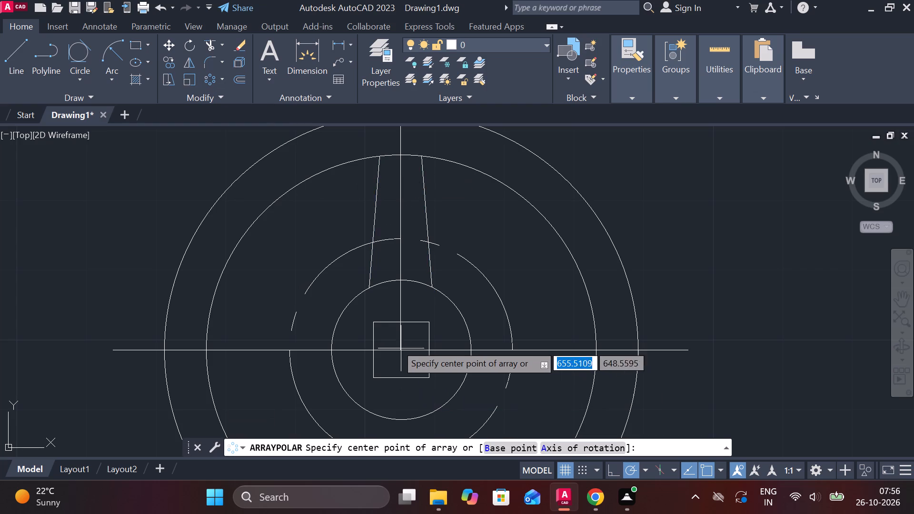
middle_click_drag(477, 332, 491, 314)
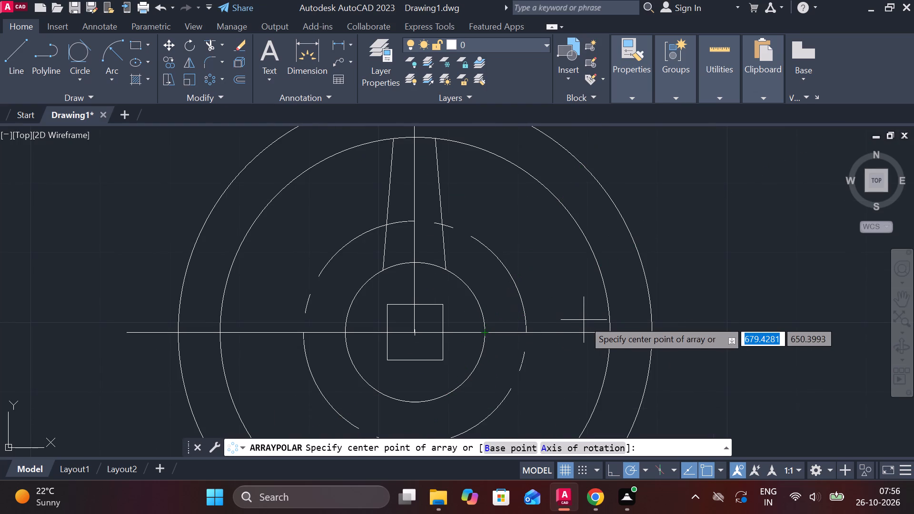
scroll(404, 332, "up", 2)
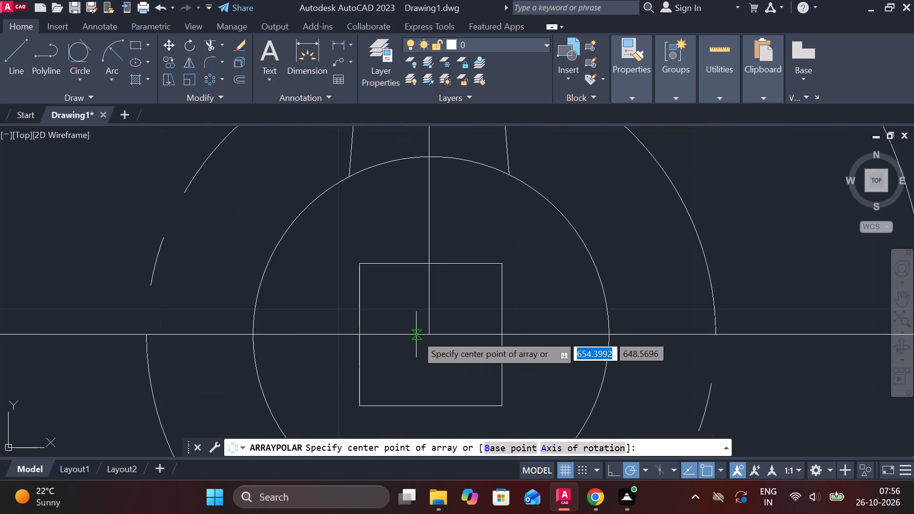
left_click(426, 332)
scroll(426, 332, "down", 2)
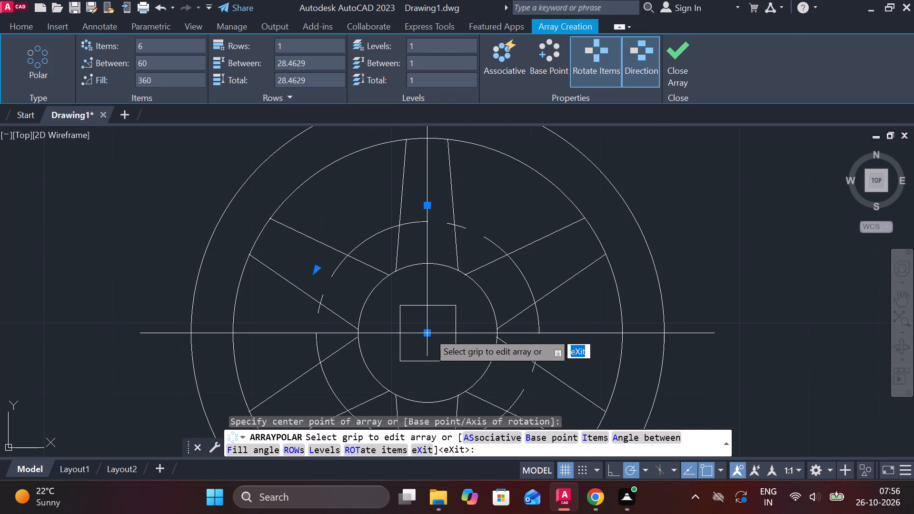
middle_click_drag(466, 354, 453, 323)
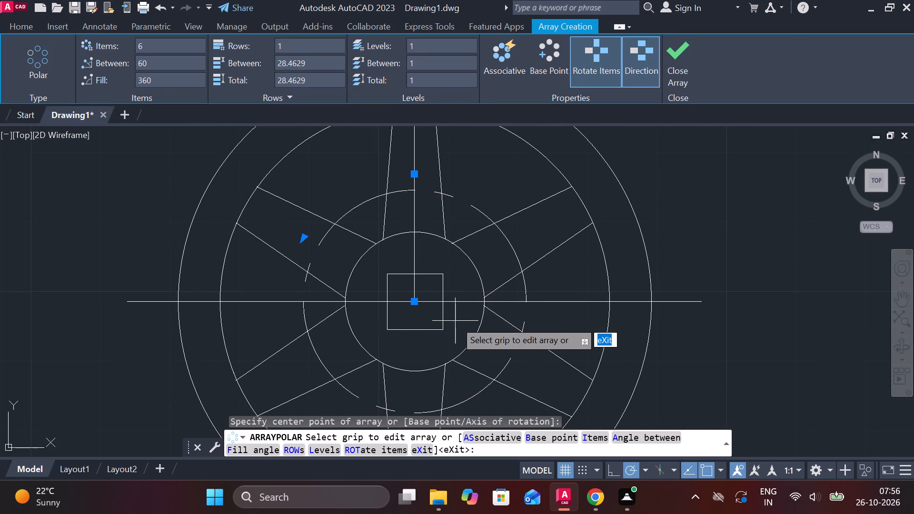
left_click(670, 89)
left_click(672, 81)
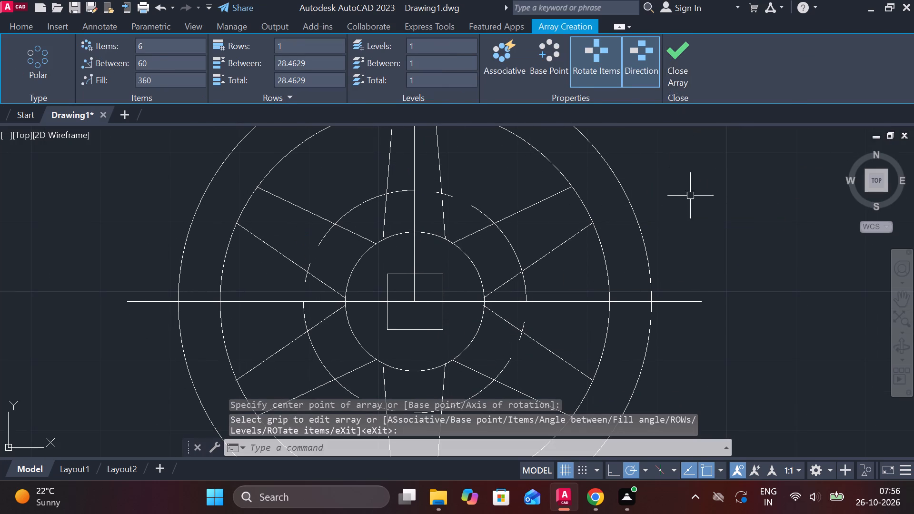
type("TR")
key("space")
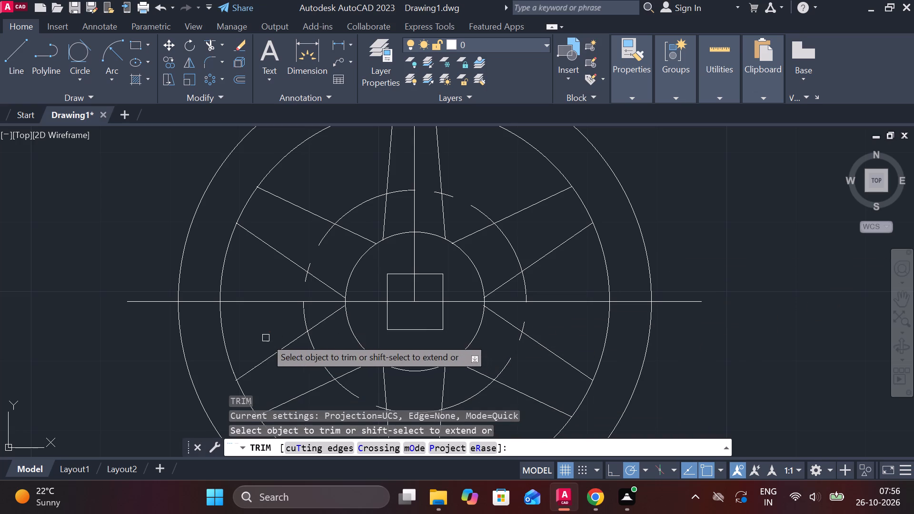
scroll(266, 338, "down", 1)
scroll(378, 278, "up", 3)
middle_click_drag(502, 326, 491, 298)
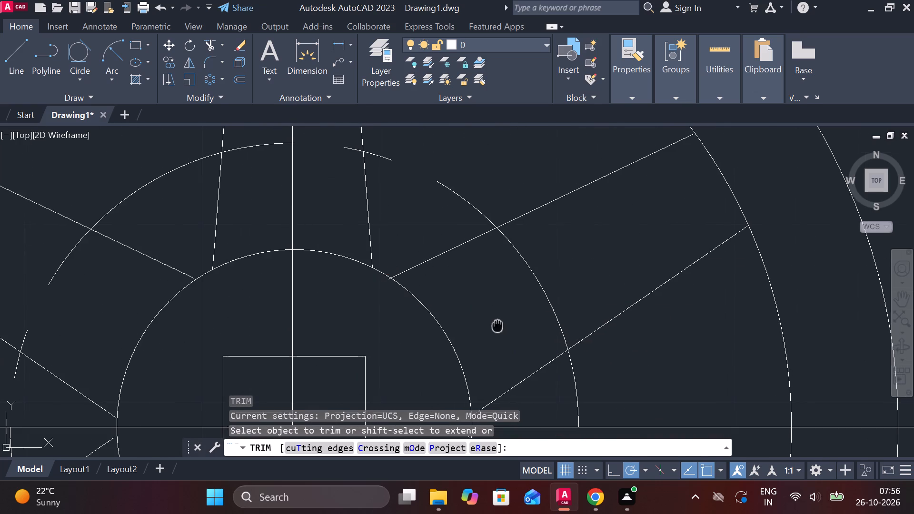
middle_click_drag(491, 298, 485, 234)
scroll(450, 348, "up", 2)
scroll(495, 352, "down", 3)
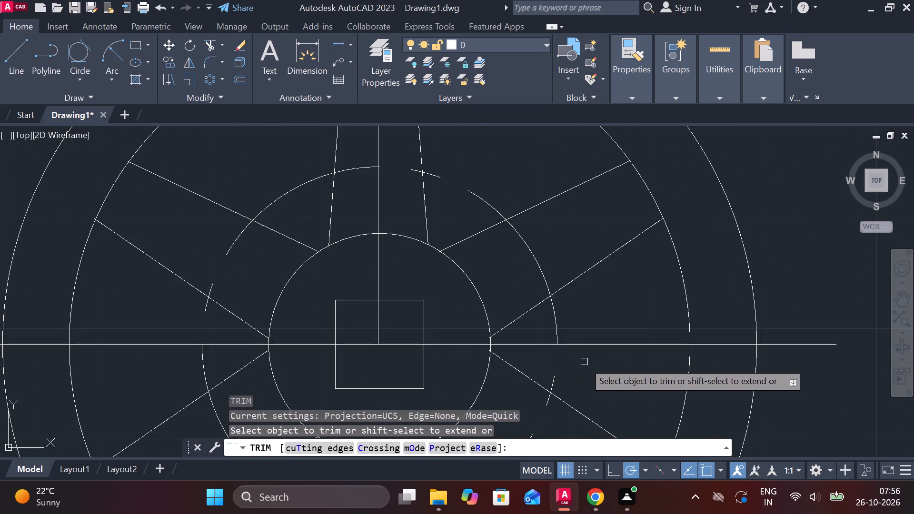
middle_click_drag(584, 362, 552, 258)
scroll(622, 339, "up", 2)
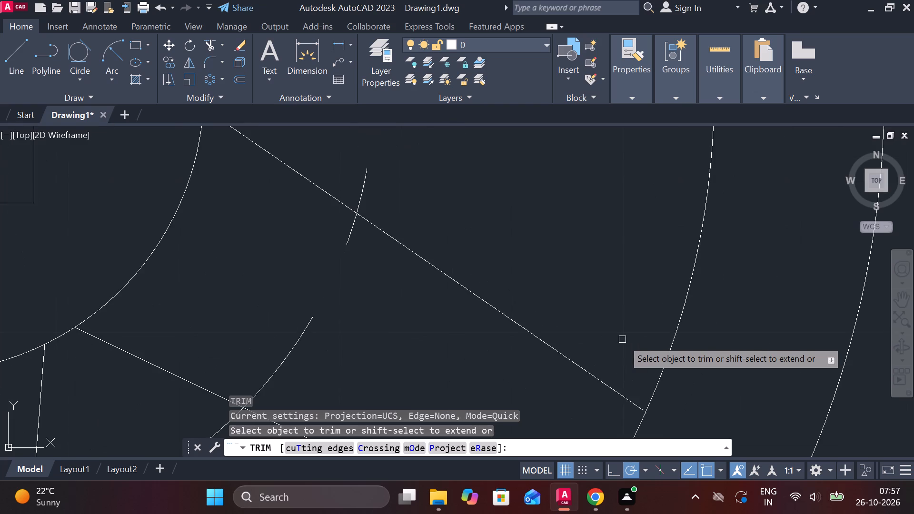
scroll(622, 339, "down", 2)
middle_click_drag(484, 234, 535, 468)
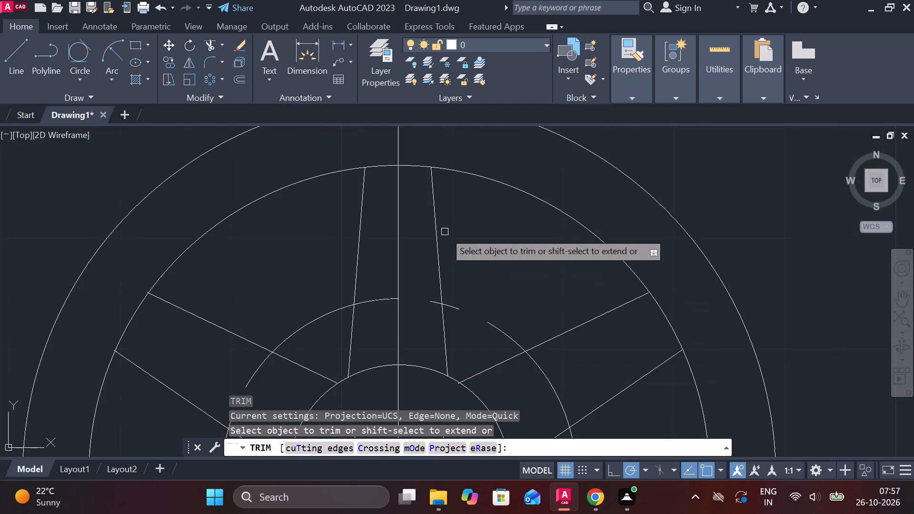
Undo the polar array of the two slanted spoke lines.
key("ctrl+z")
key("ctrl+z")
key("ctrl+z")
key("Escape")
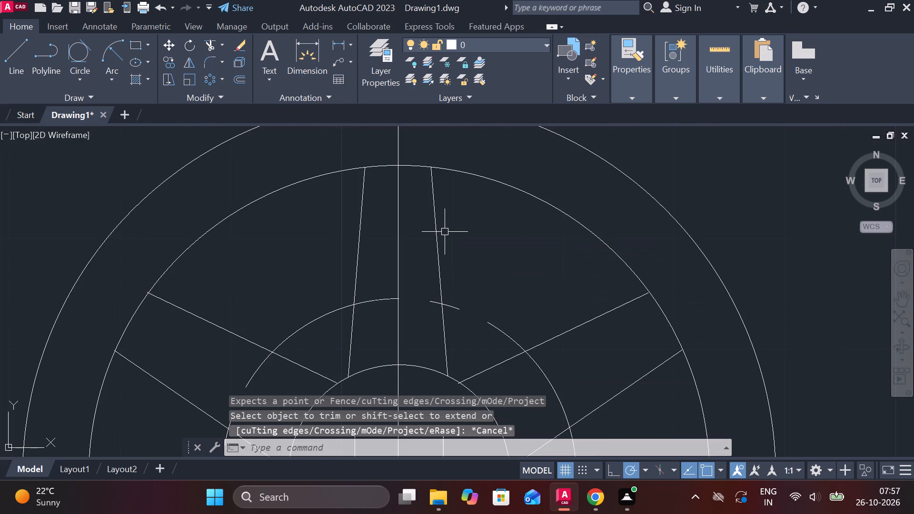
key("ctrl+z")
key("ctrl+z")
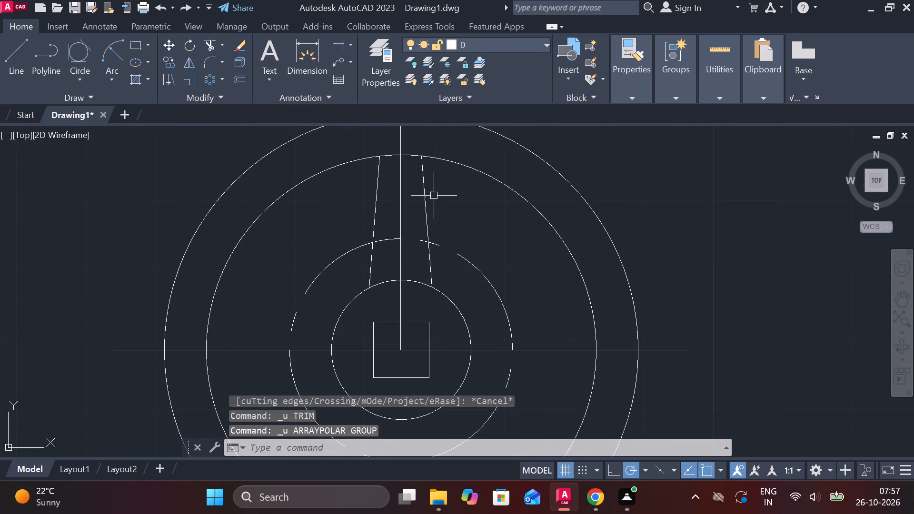
Lengthen the upper ends of both slanted spoke lines slightly past the second-largest circle, keeping their direction.
scroll(422, 189, "up", 1)
middle_click_drag(431, 200, 455, 306)
scroll(424, 267, "up", 3)
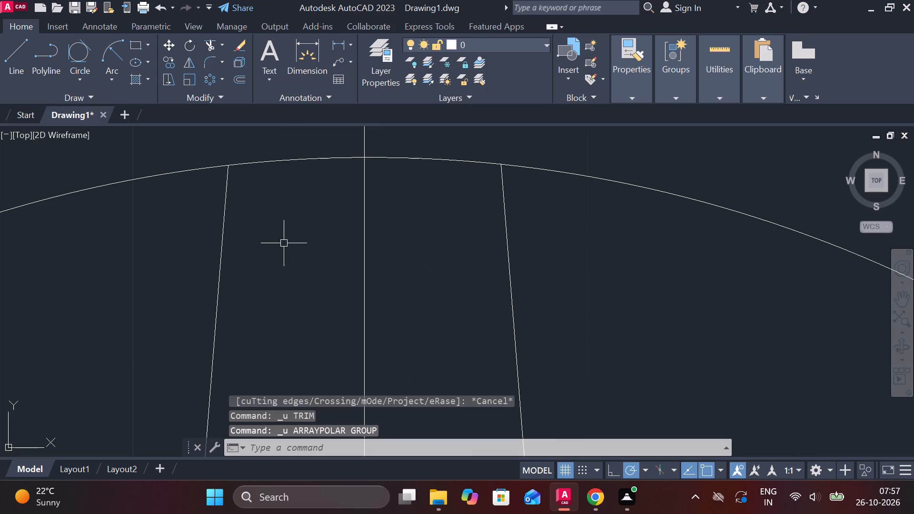
double_click(225, 219)
middle_click_drag(270, 307, 291, 346)
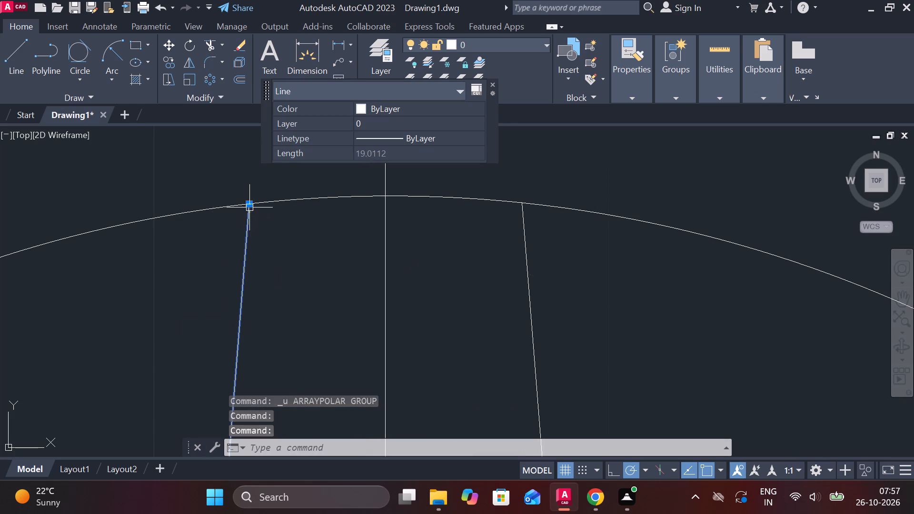
left_click(297, 242)
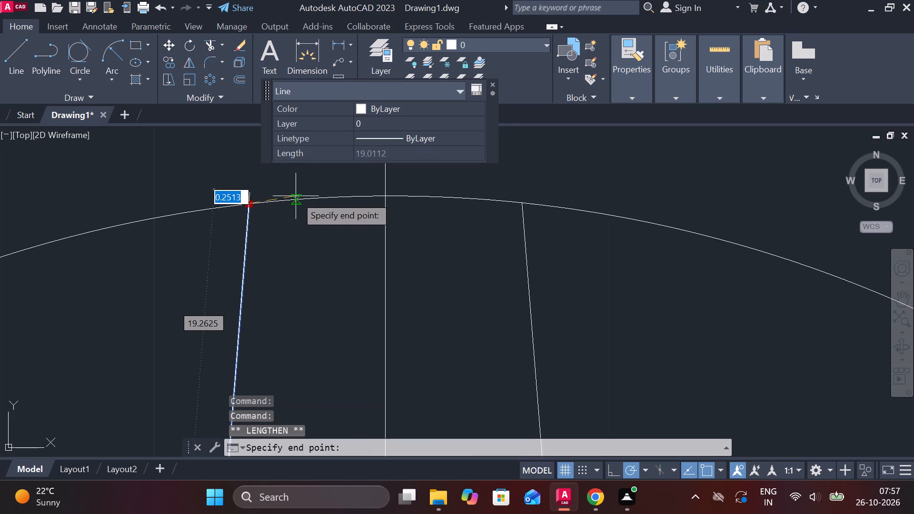
left_click(303, 169)
key("Escape")
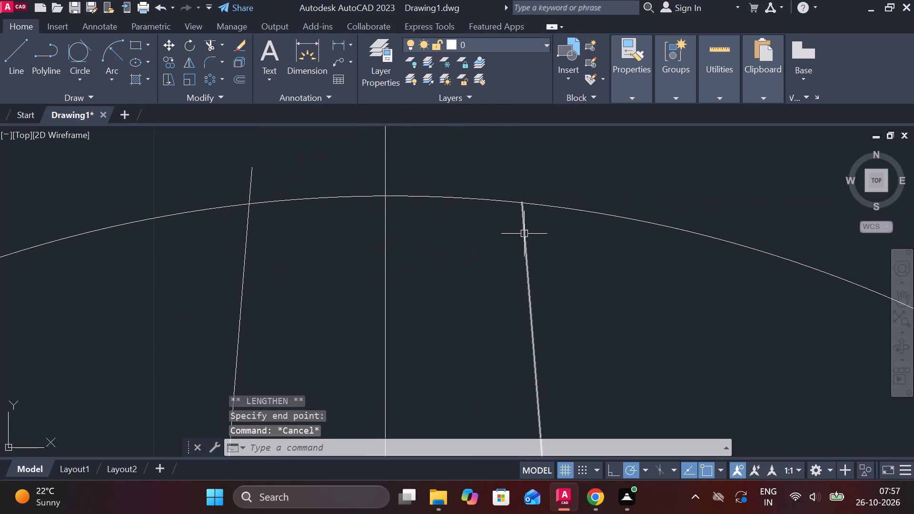
left_click(524, 233)
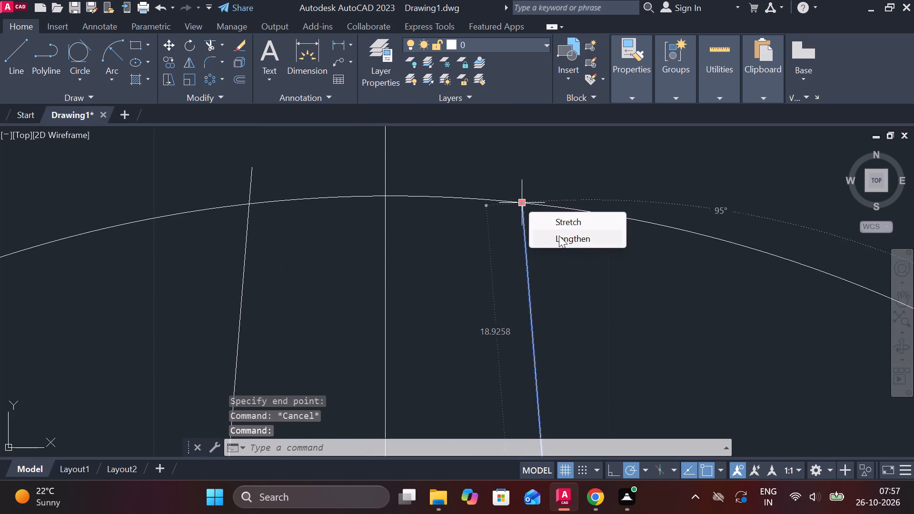
left_click(559, 236)
double_click(533, 164)
key("Escape")
scroll(560, 232, "down", 2)
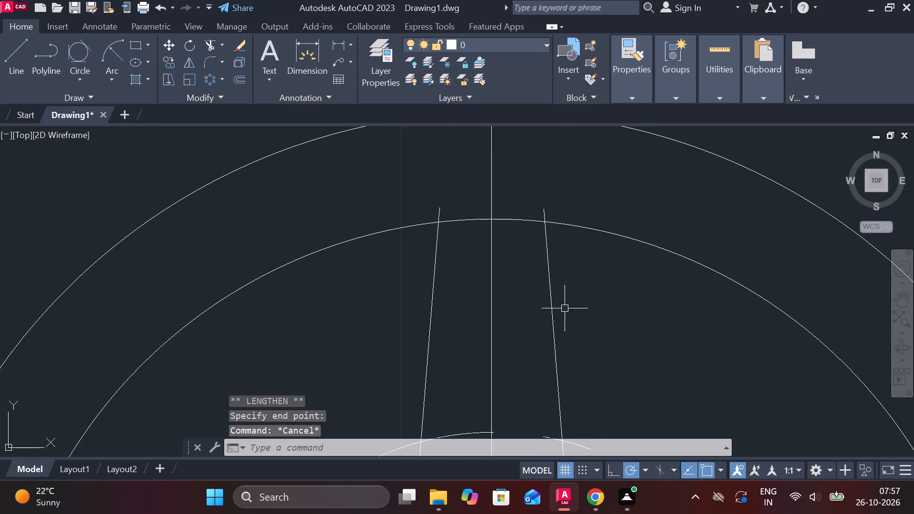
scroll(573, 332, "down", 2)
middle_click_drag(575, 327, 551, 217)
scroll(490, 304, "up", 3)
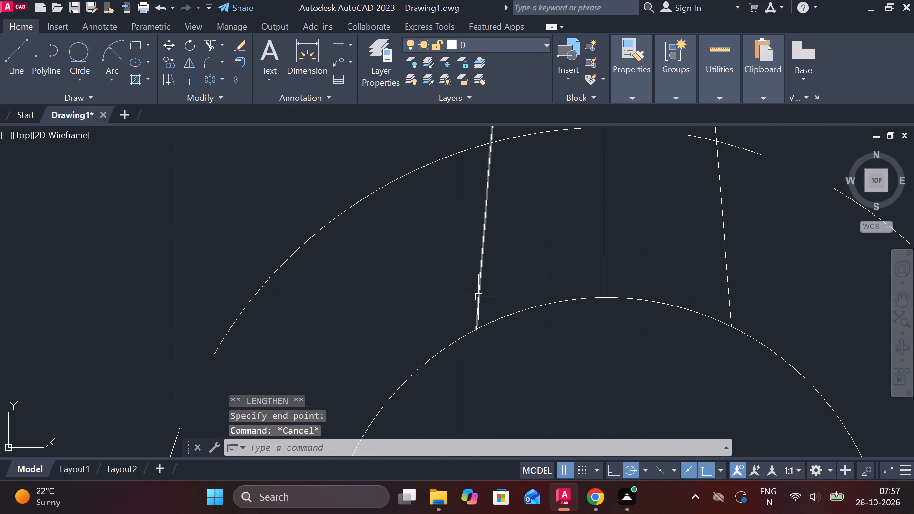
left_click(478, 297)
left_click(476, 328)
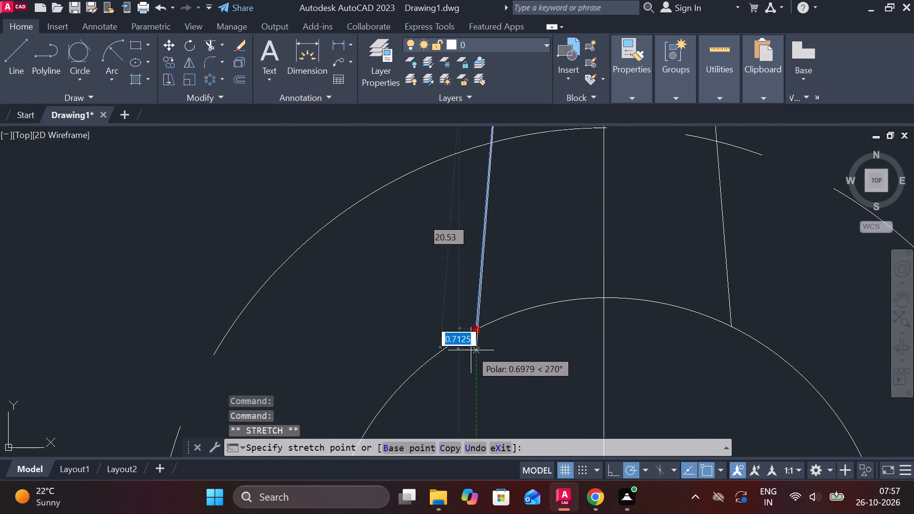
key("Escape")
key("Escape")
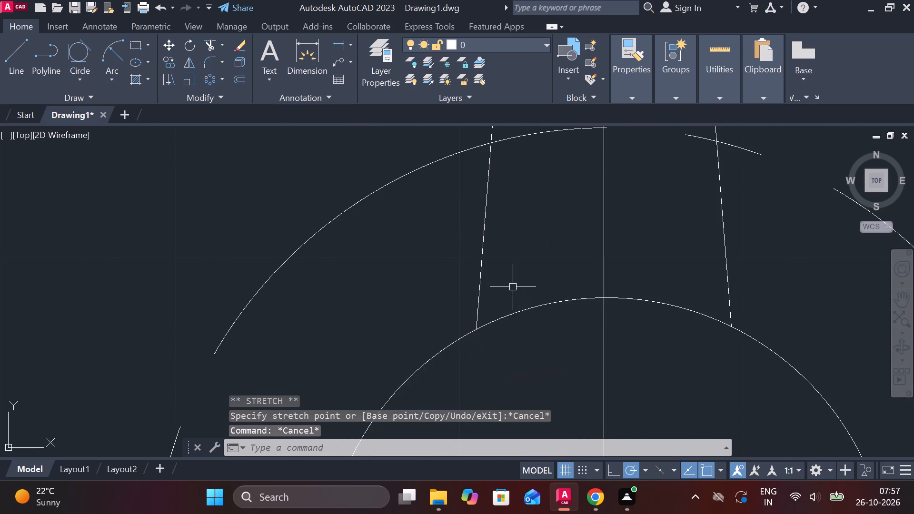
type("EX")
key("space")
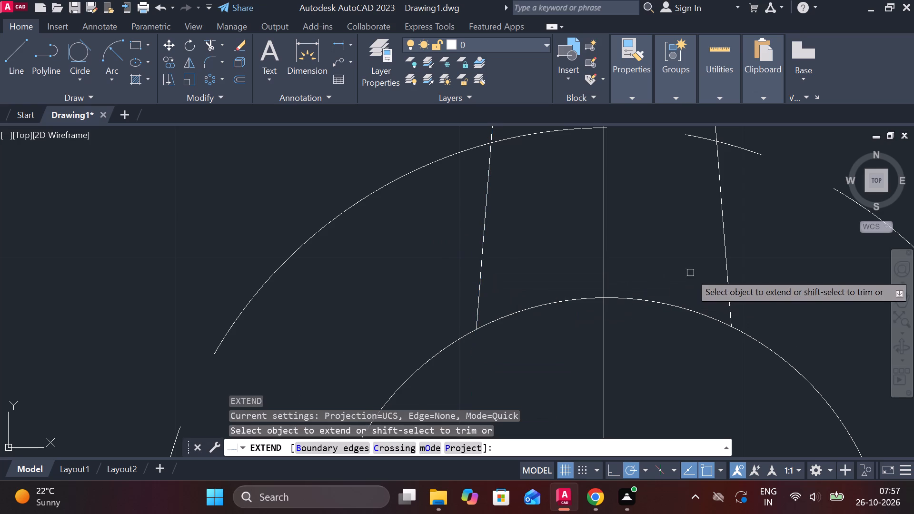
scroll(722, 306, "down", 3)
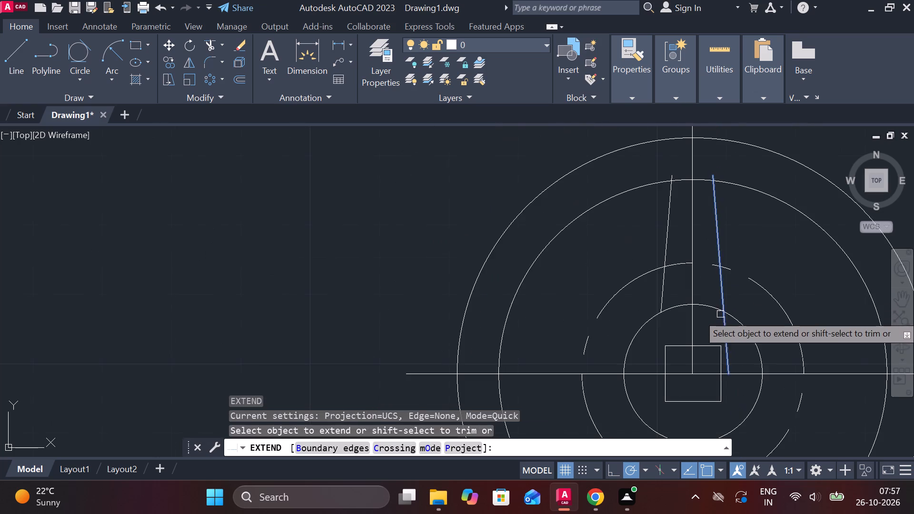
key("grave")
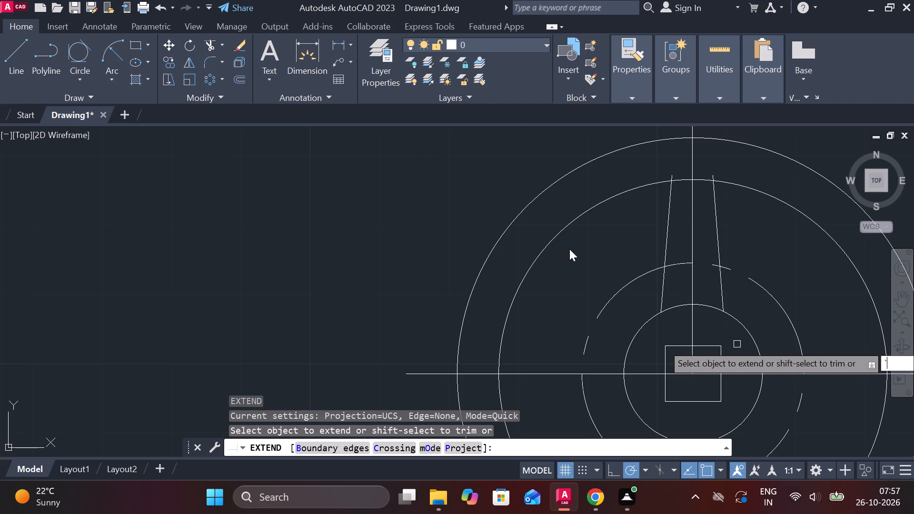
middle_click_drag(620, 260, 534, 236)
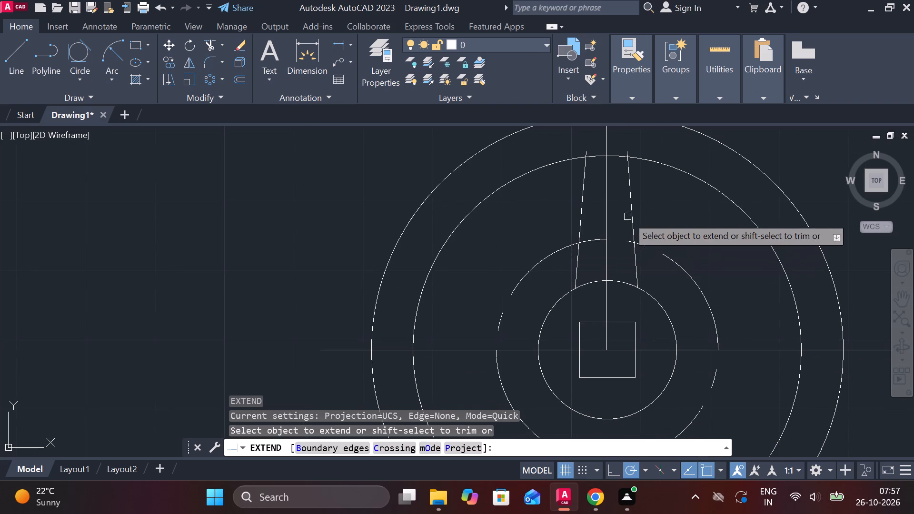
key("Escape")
Create a polar array of the two lengthened slanted lines around the wheel's centre with 6 items over 360 degrees.
left_click(634, 200)
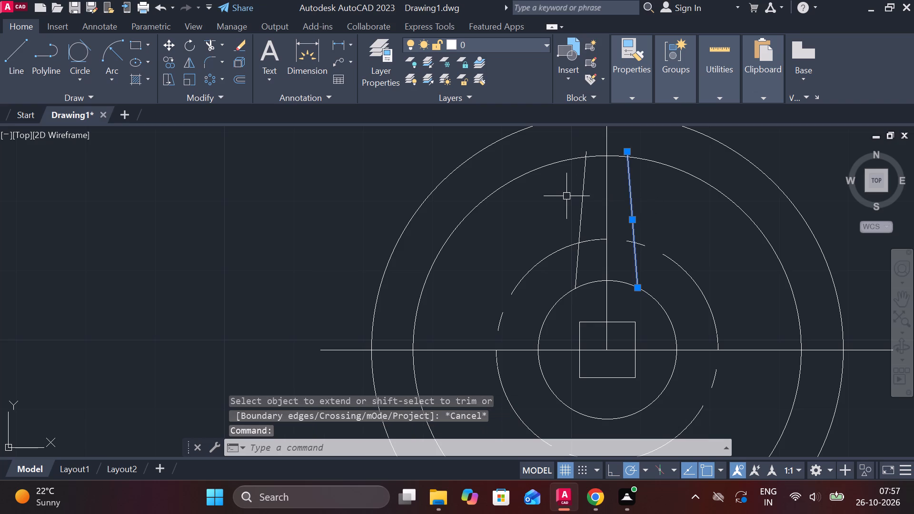
left_click(582, 194)
left_click(205, 80)
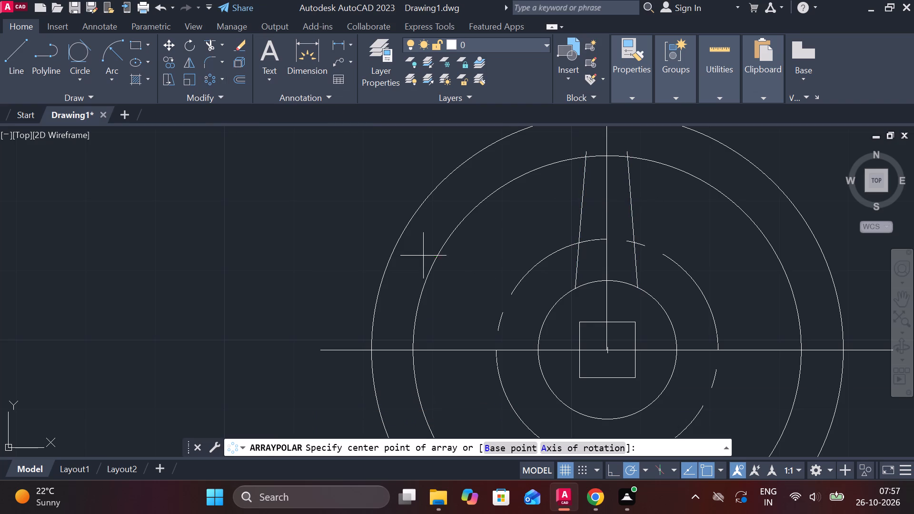
scroll(613, 363, "up", 3)
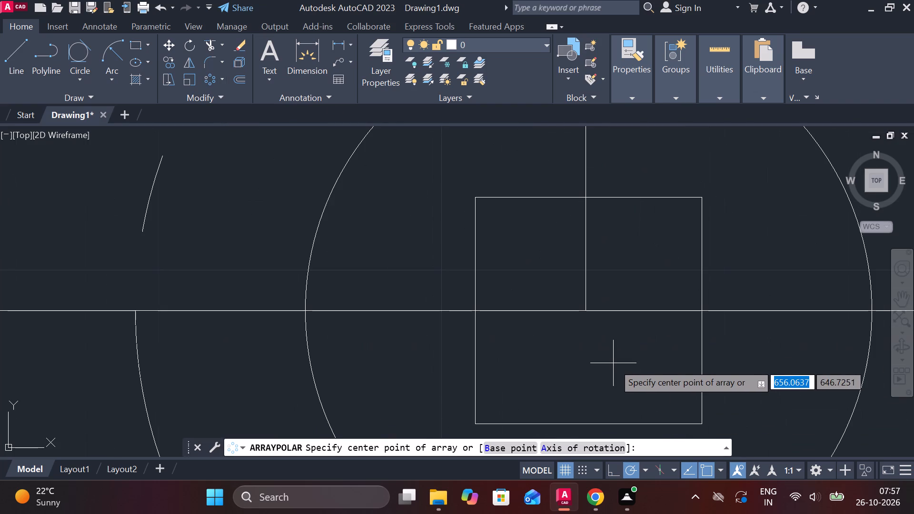
double_click(586, 310)
scroll(589, 321, "down", 3)
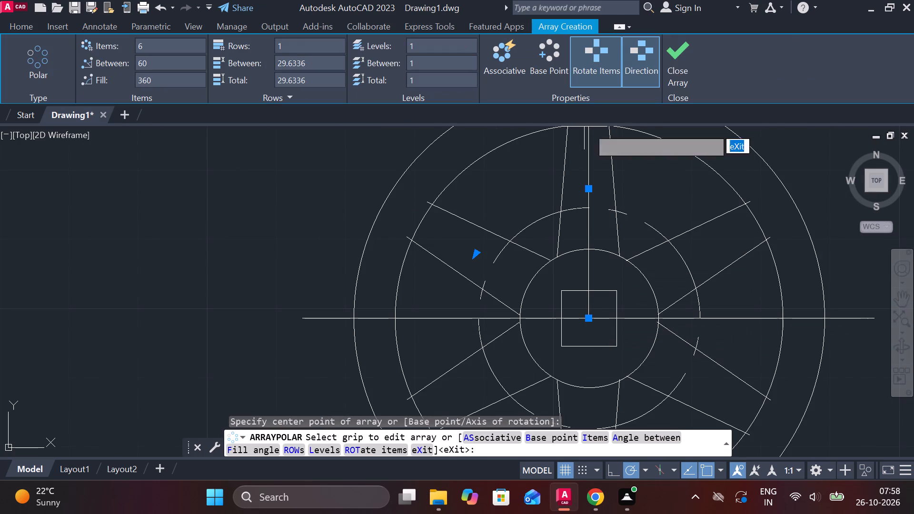
double_click(666, 64)
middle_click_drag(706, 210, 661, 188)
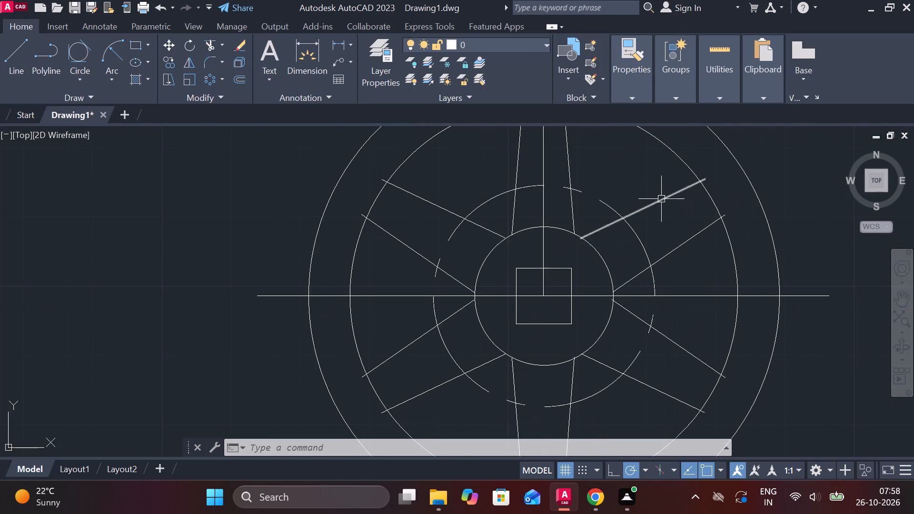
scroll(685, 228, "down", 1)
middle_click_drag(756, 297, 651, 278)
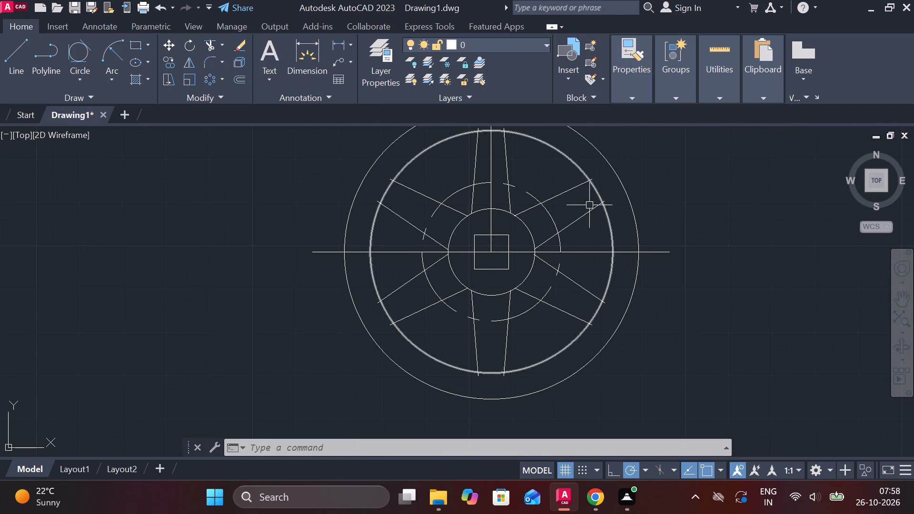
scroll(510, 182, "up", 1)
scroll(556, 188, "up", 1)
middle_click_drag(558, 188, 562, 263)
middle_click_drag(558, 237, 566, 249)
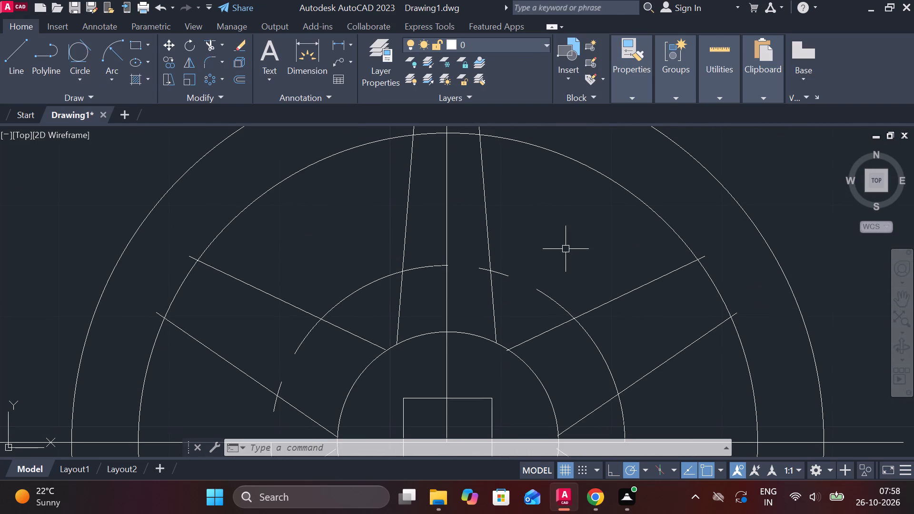
Extend the inner ends of the slanted spoke lines that stop short of the hub circle up to that circle.
middle_click_drag(569, 271, 599, 135)
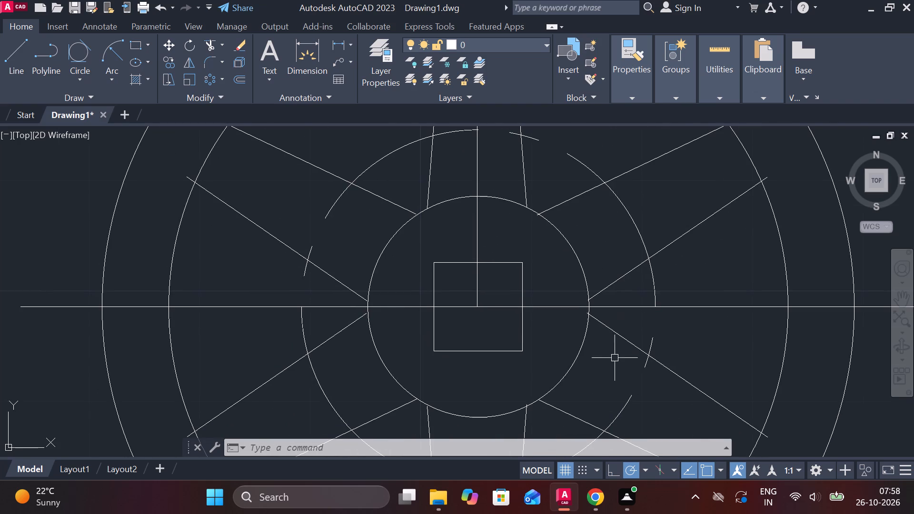
middle_click_drag(615, 363, 566, 257)
scroll(494, 308, "up", 2)
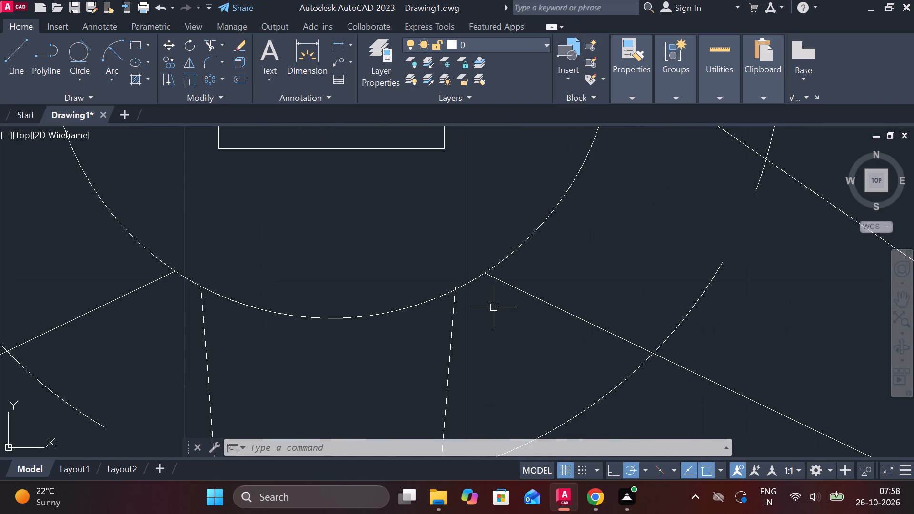
scroll(494, 306, "down", 2)
type("EX")
key("space")
left_click_drag(281, 217, 290, 233)
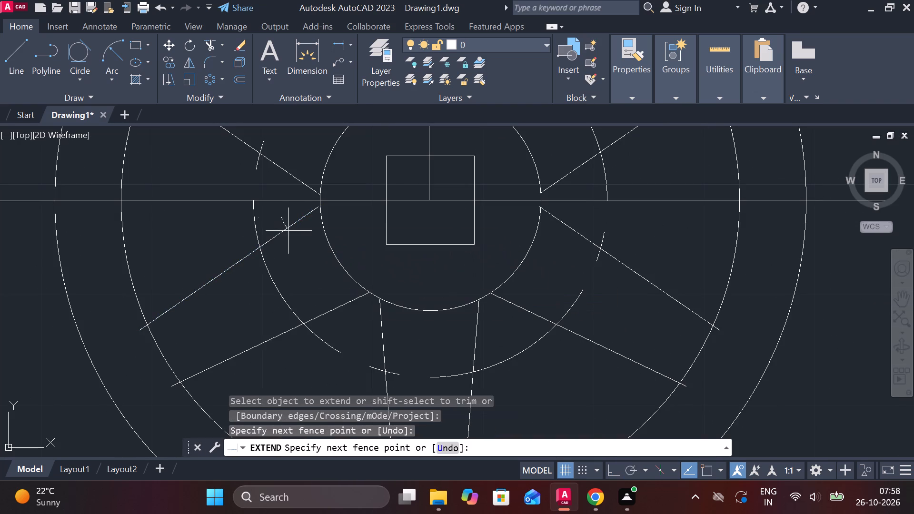
left_click_drag(290, 233, 367, 314)
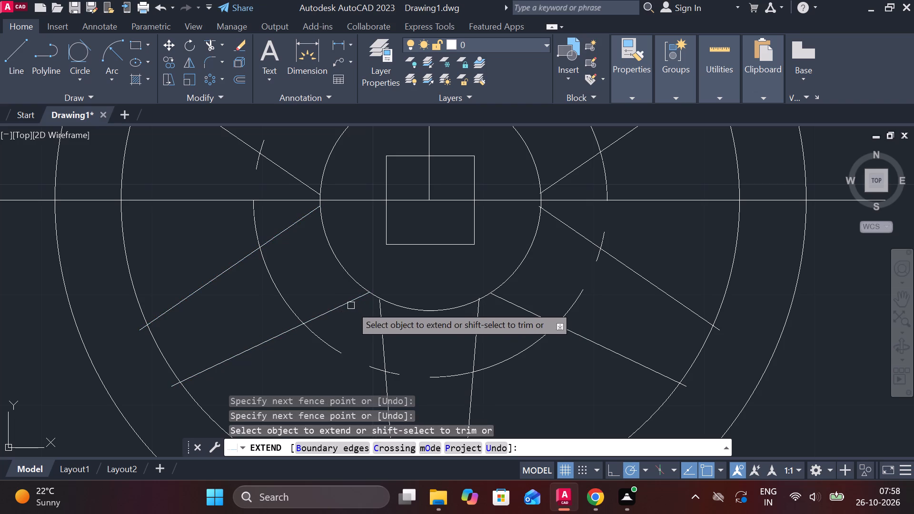
left_click(349, 305)
key("ctrl+z")
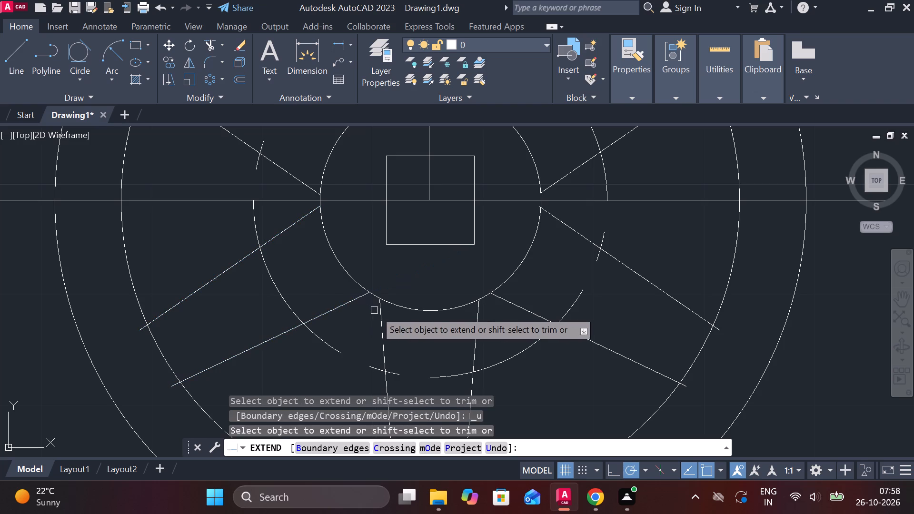
left_click(378, 312)
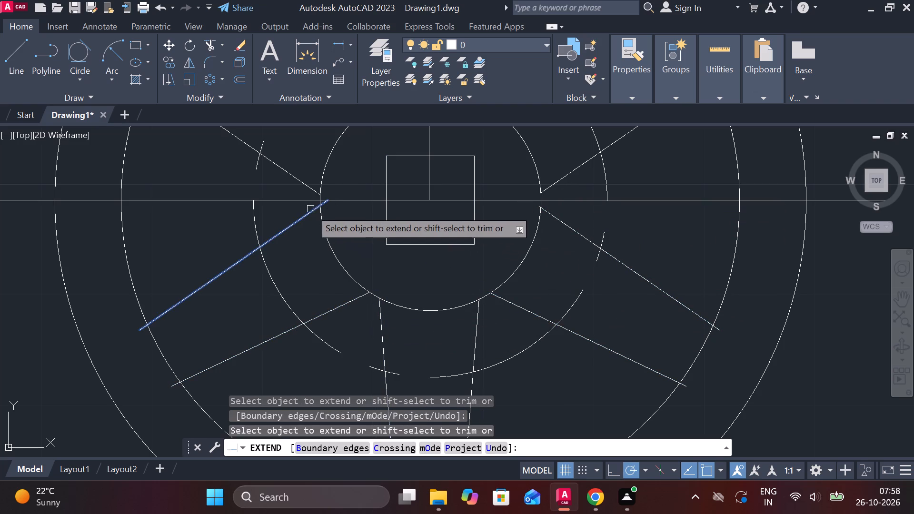
middle_click_drag(387, 220, 401, 326)
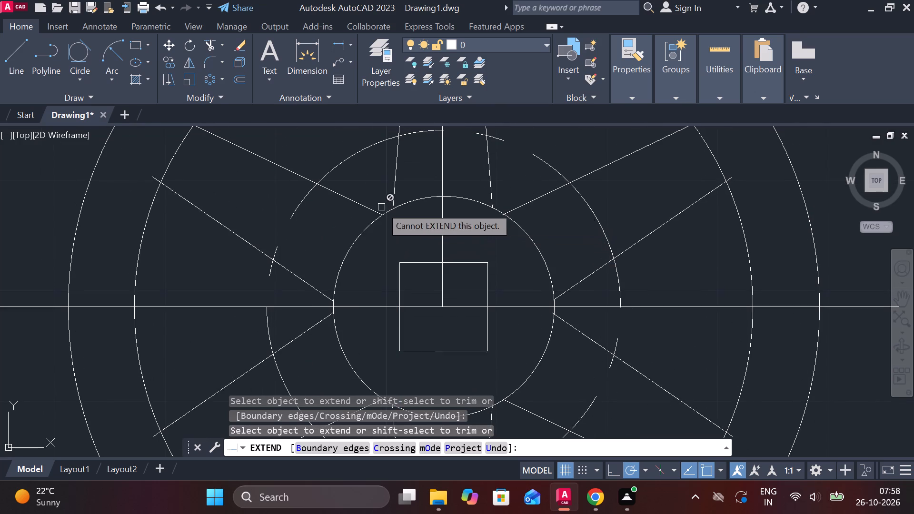
left_click(368, 207)
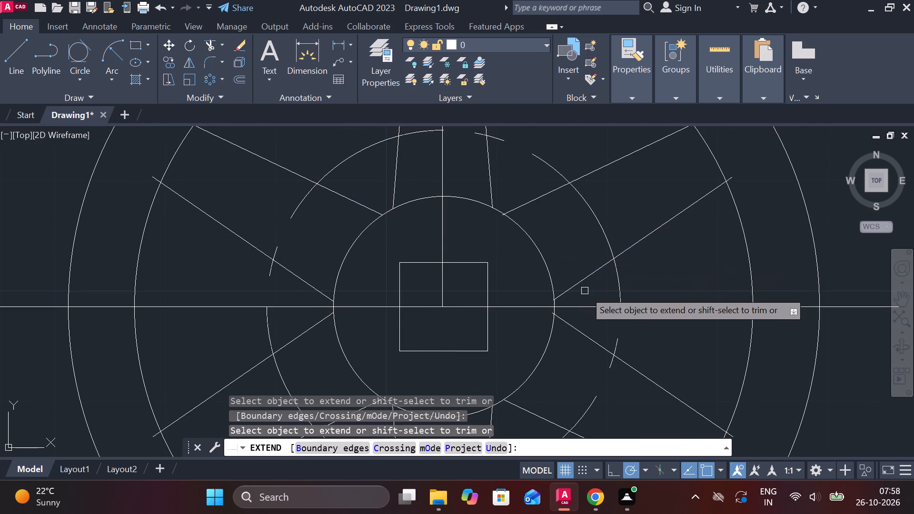
scroll(587, 272, "down", 1)
scroll(439, 297, "up", 3)
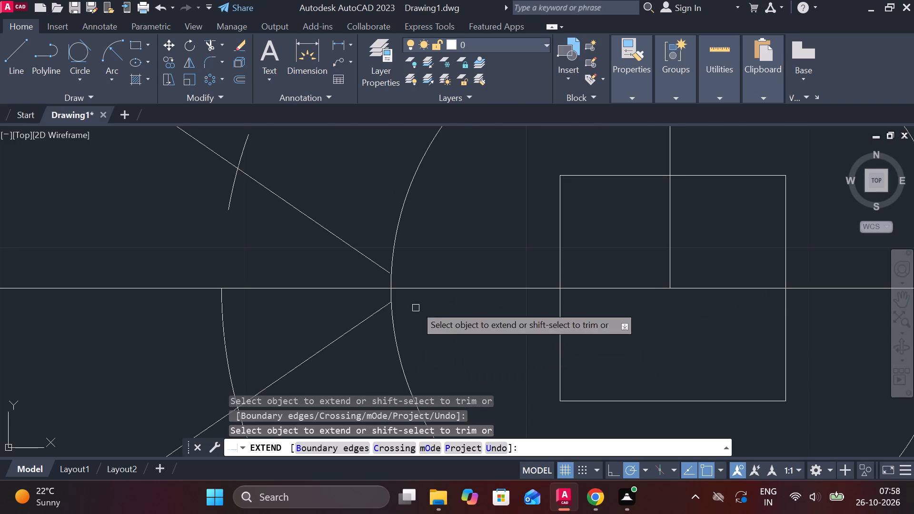
left_click(370, 263)
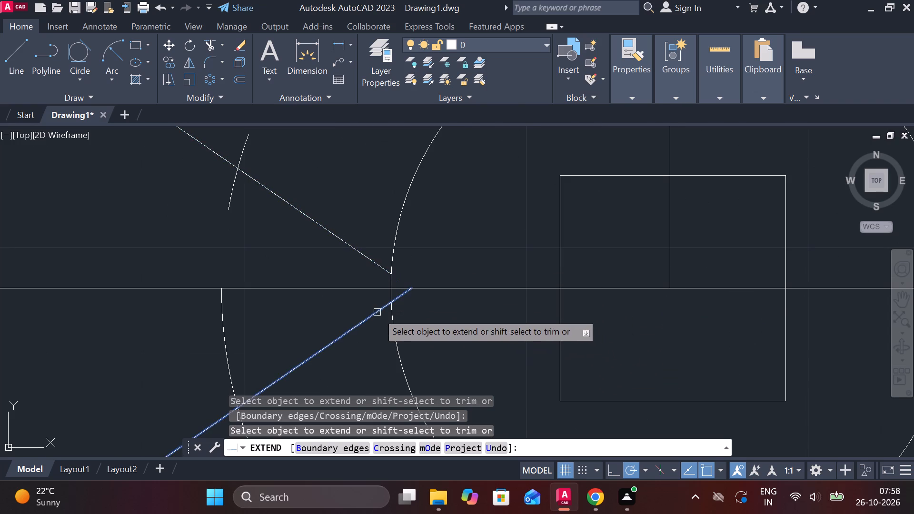
key("Escape")
Trim the inner ends of the slanted spoke lines that project inside the hub circle.
type("TR")
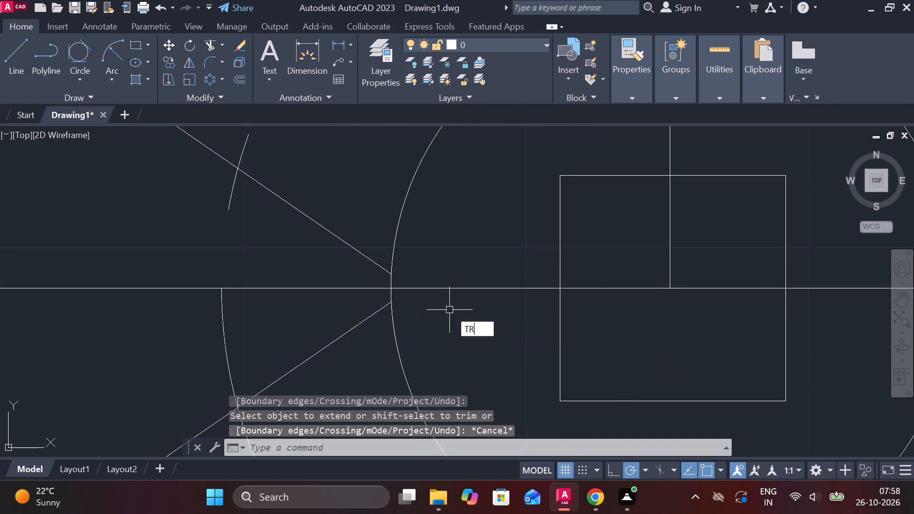
key("space")
scroll(449, 310, "down", 3)
scroll(478, 235, "up", 3)
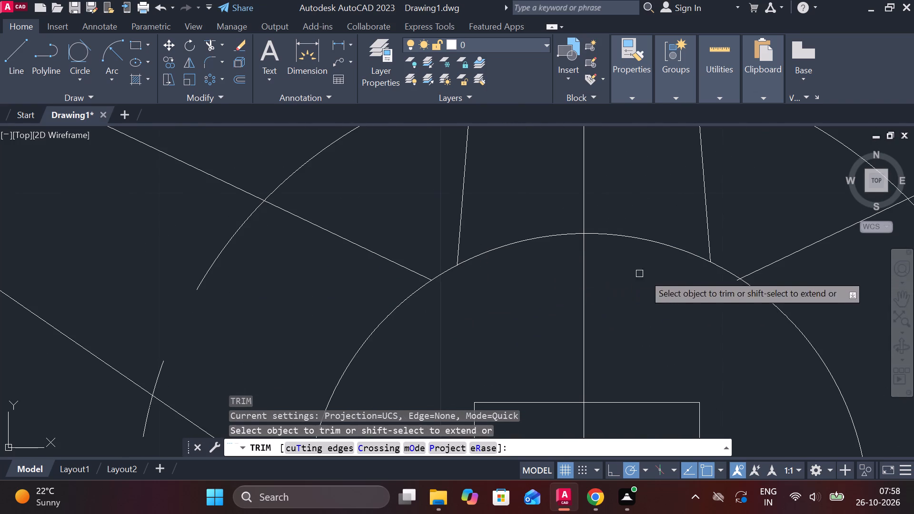
scroll(740, 288, "up", 3)
left_click(726, 256)
scroll(716, 261, "down", 4)
middle_click_drag(724, 308, 599, 190)
scroll(685, 300, "up", 3)
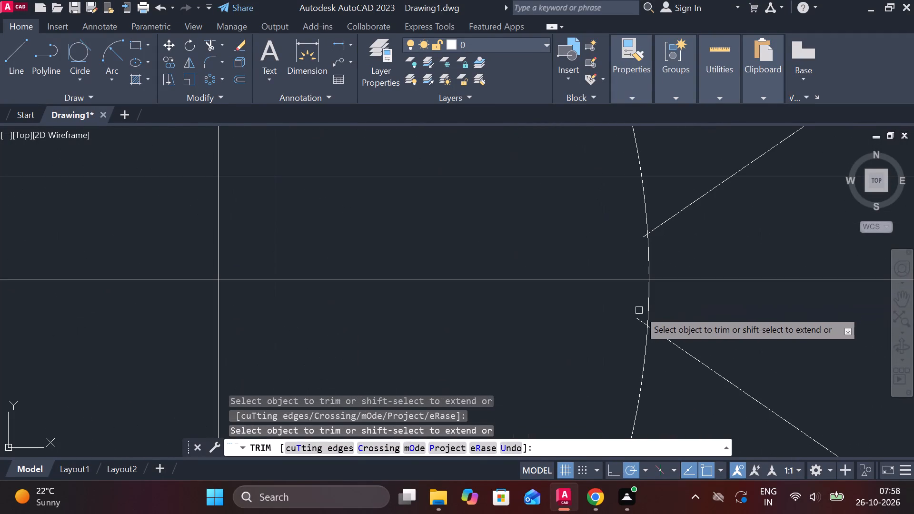
left_click(637, 317)
left_click(639, 236)
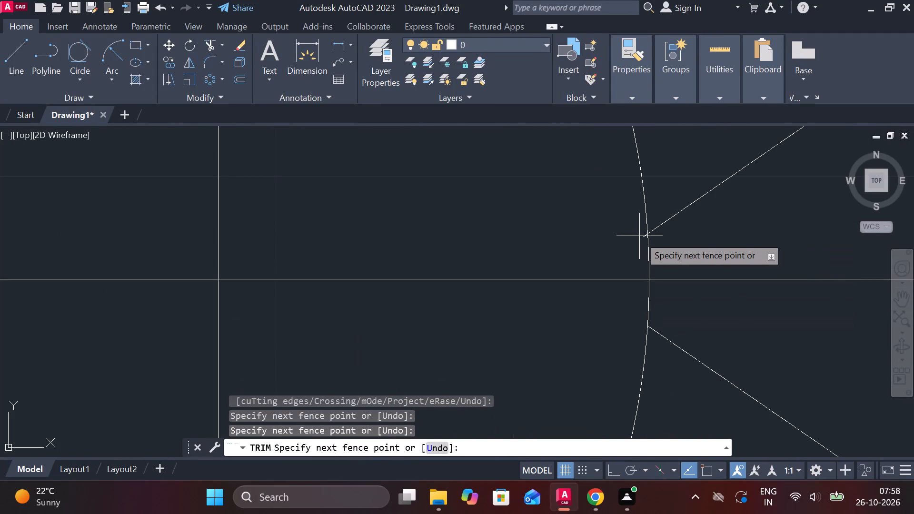
scroll(640, 237, "up", 2)
left_click(650, 235)
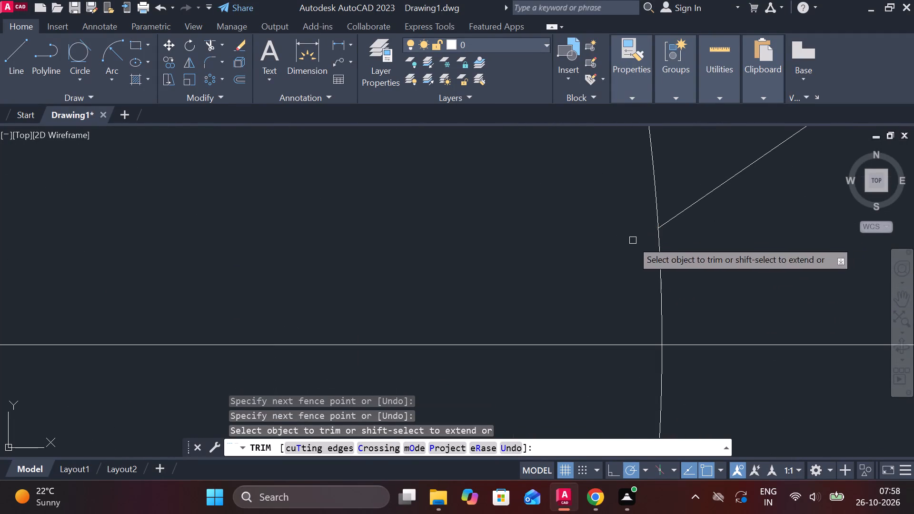
scroll(632, 244, "down", 3)
scroll(614, 306, "down", 2)
middle_click_drag(594, 348, 597, 258)
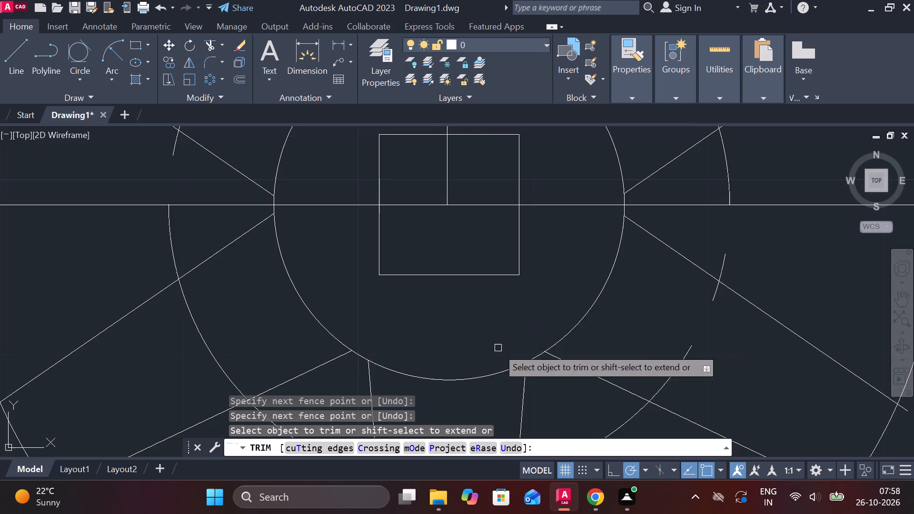
middle_click_drag(497, 347, 544, 221)
scroll(549, 226, "up", 4)
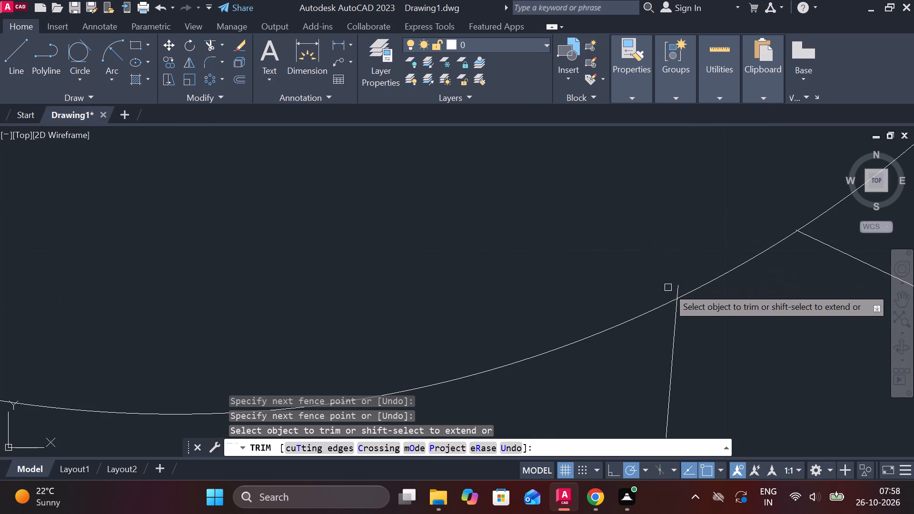
double_click(676, 287)
scroll(667, 263, "down", 3)
scroll(519, 237, "down", 3)
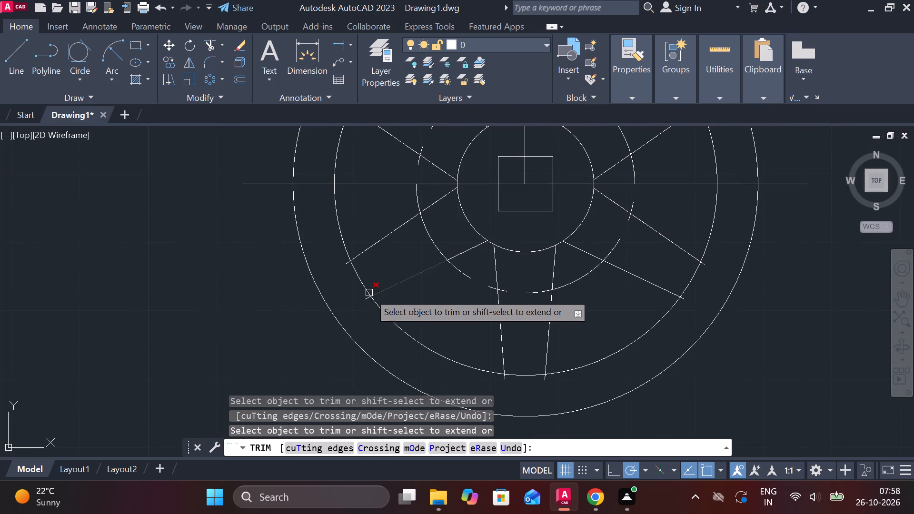
left_click(365, 299)
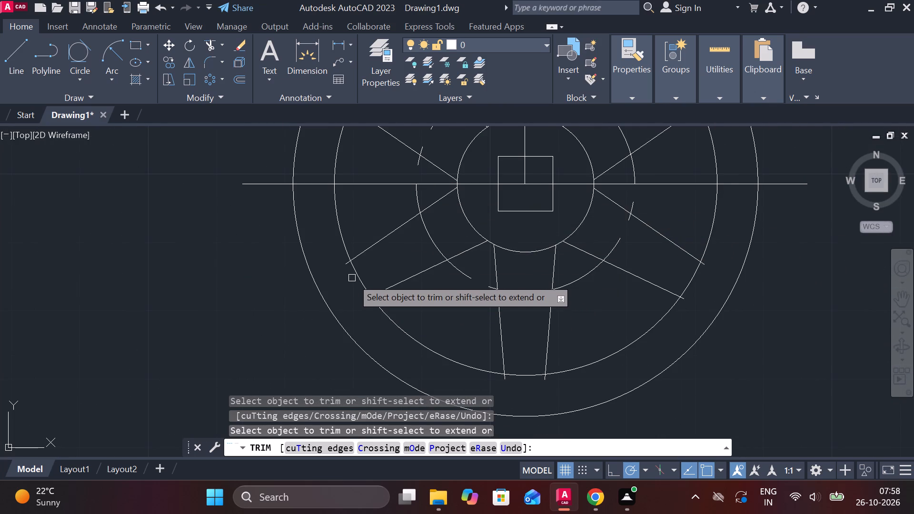
key("ctrl+z")
scroll(453, 263, "down", 5)
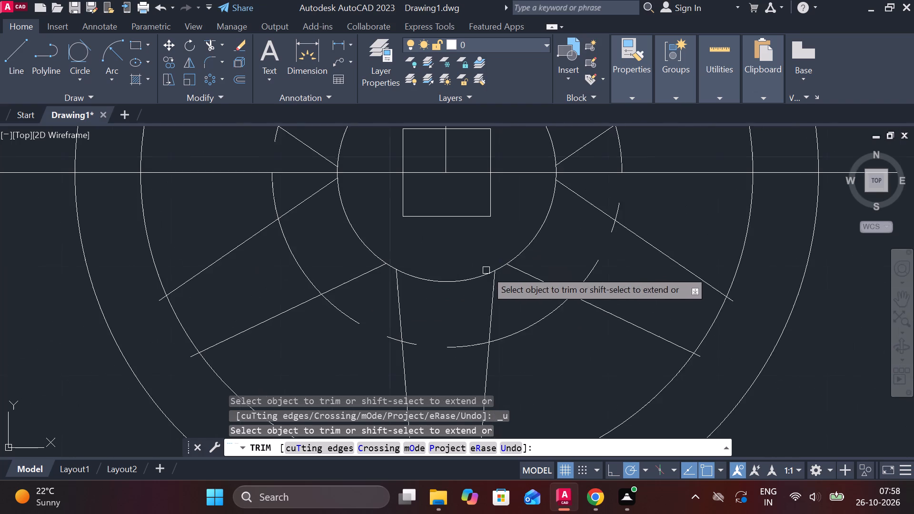
key("Escape")
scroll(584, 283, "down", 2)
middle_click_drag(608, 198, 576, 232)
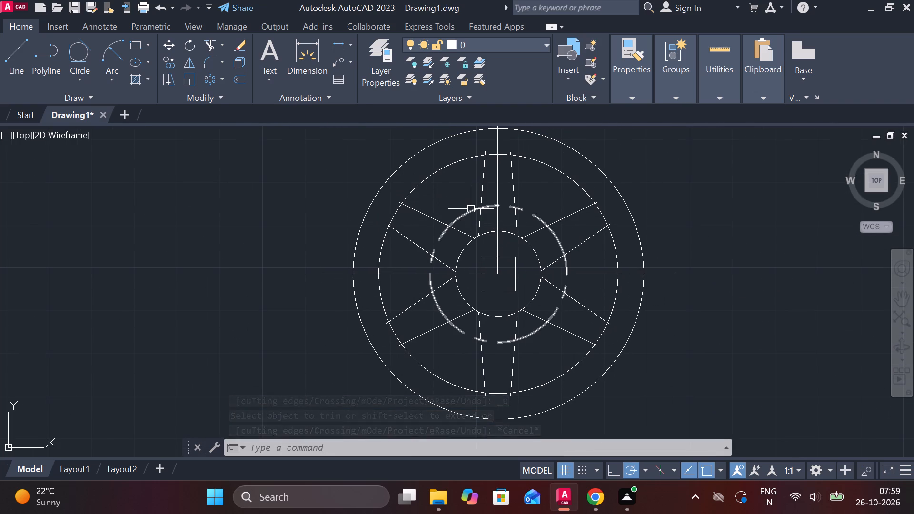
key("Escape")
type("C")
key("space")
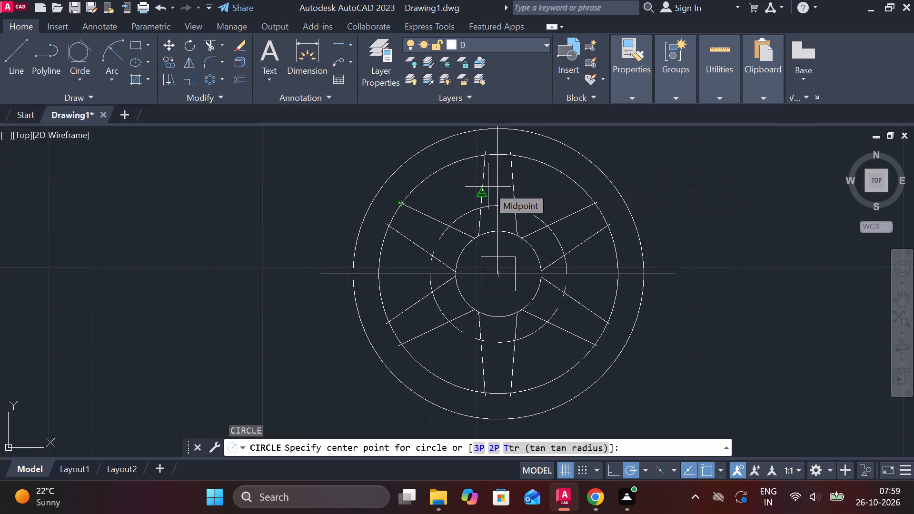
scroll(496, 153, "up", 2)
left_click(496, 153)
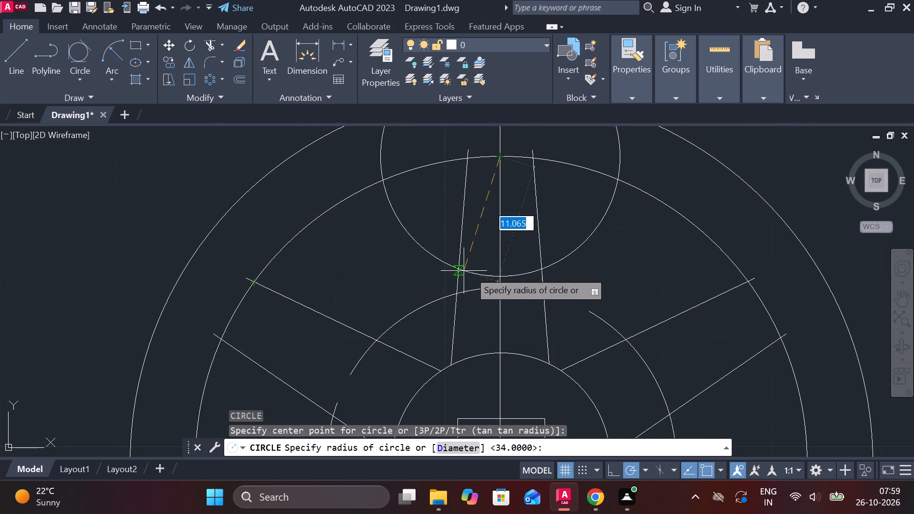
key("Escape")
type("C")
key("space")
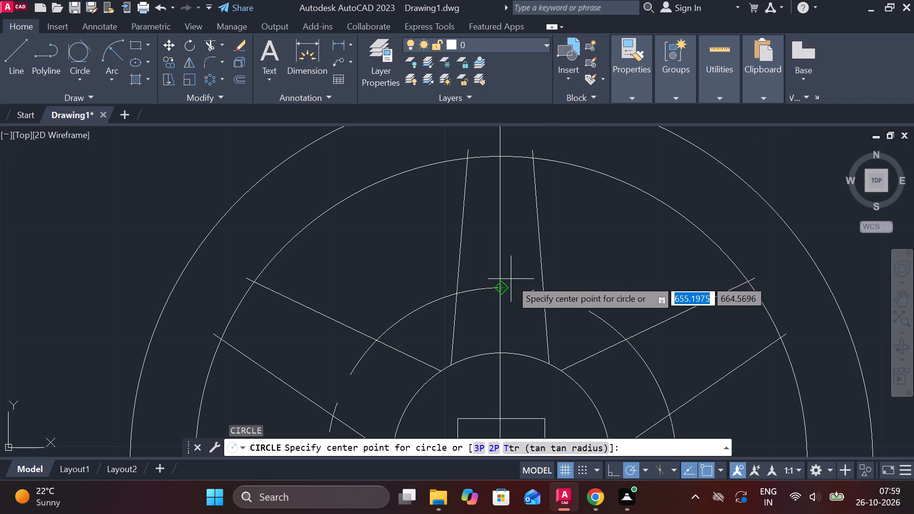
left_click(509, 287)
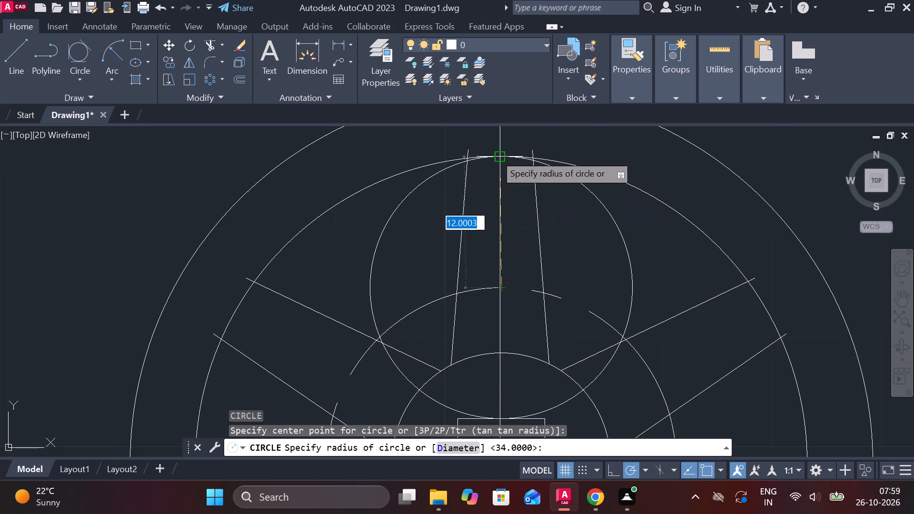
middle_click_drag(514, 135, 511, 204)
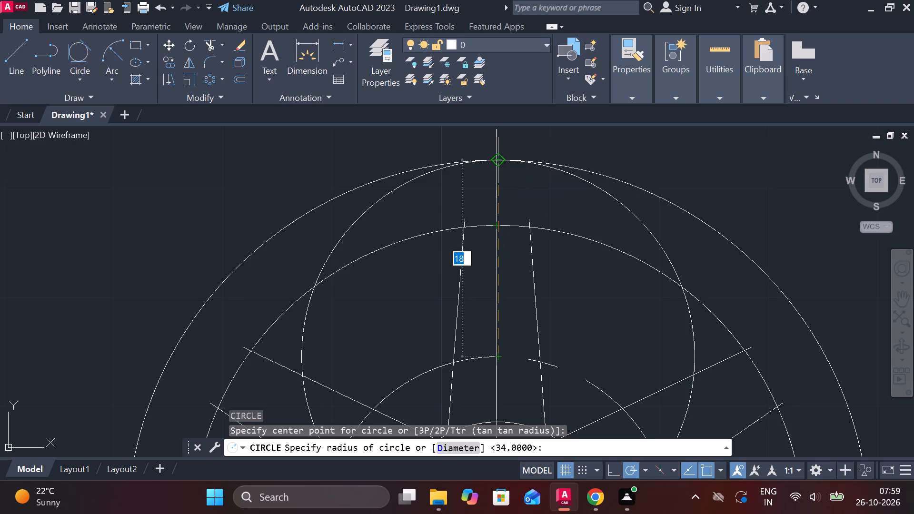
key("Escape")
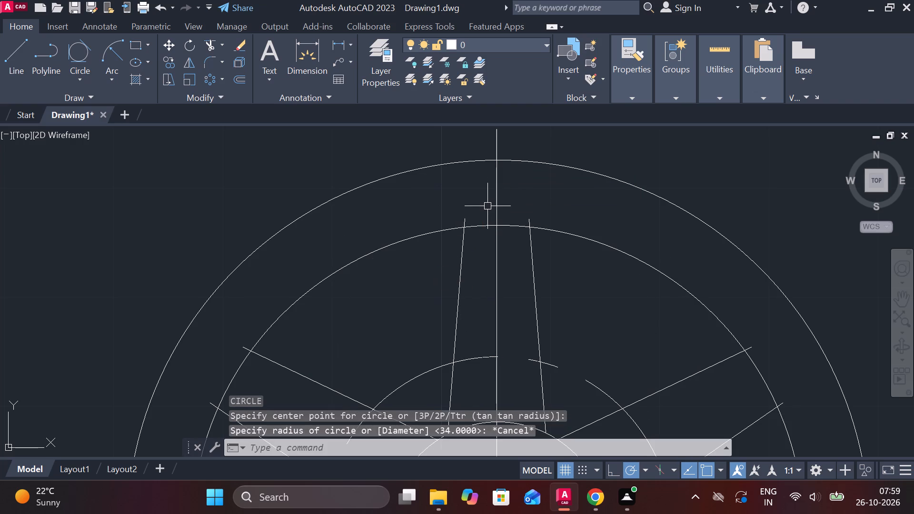
Erase the outermost circle of the wheel.
scroll(435, 183, "down", 2)
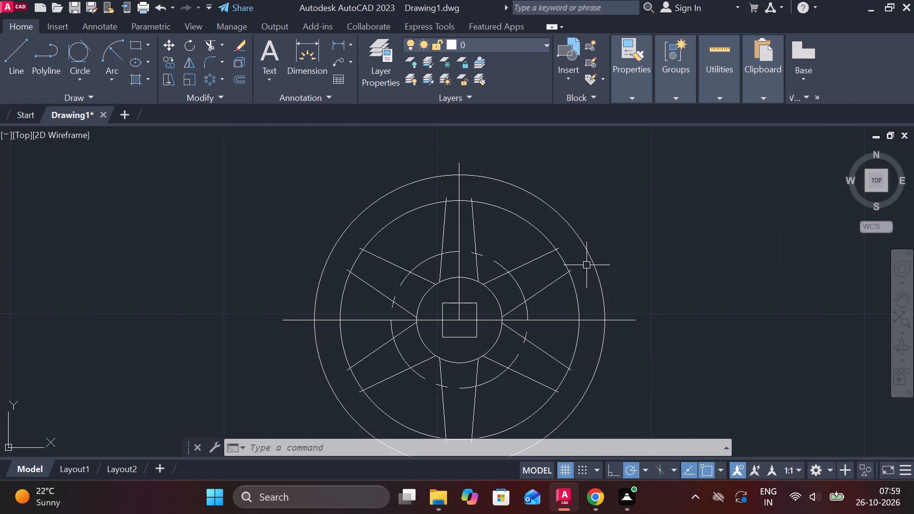
left_click(586, 246)
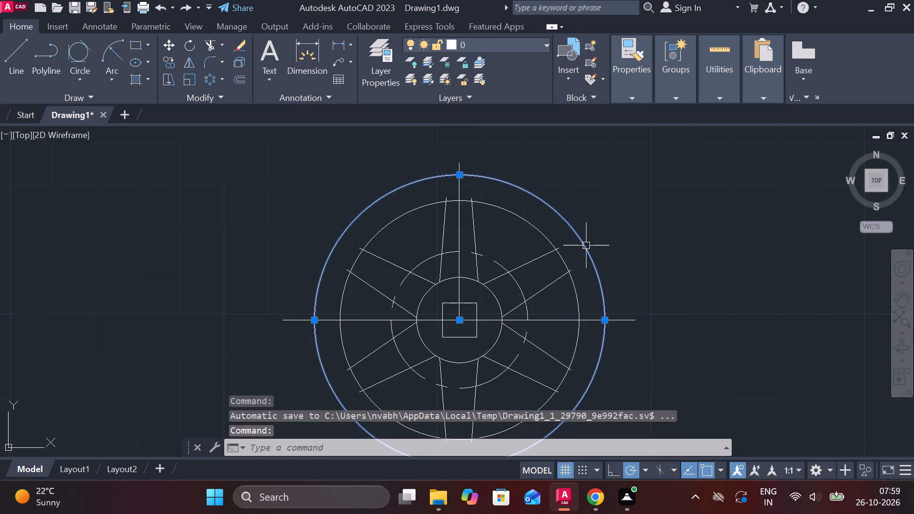
type("E")
key("space")
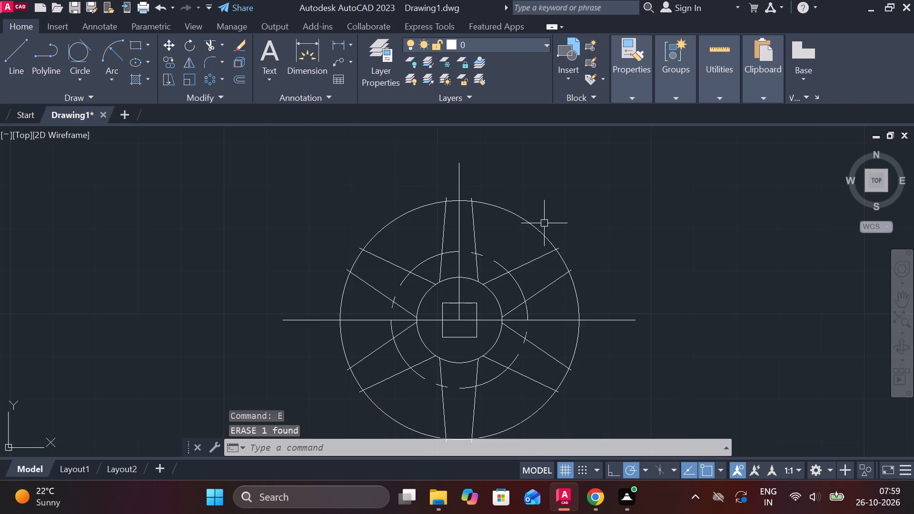
Trim the outer circle on both sides of the upper-right spoke and that spoke's line ends projecting beyond the circle.
type("TR")
key("space")
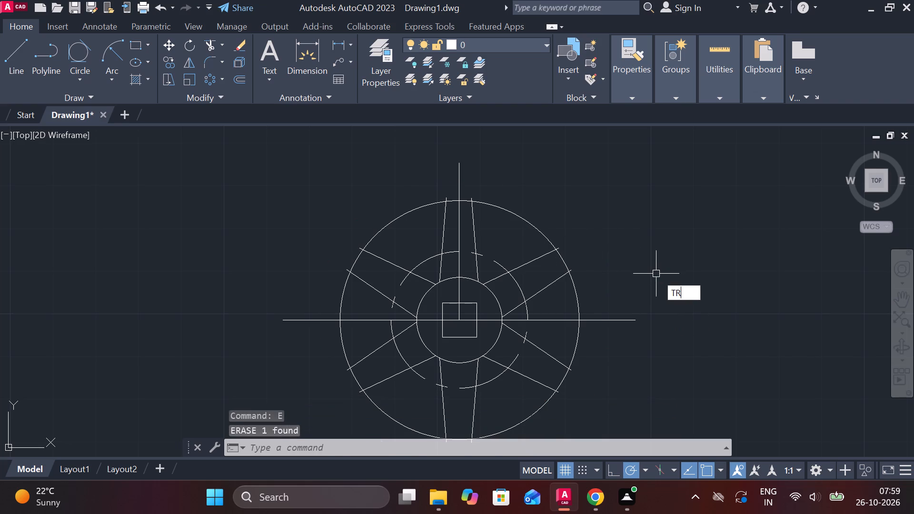
left_click(549, 240)
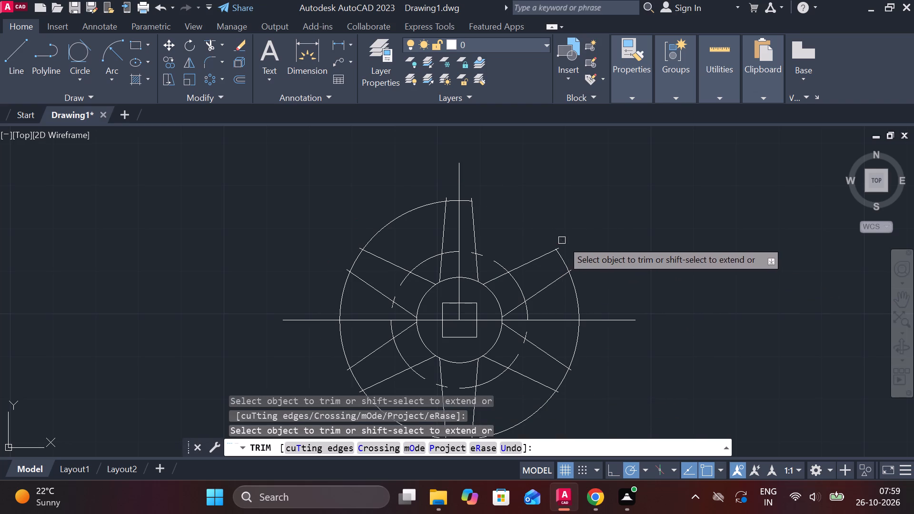
double_click(576, 291)
scroll(588, 265, "up", 2)
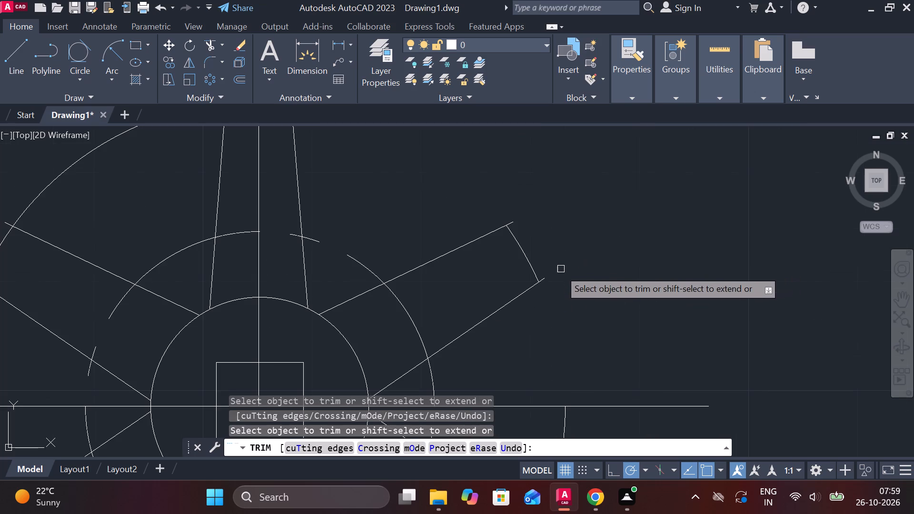
left_click(542, 279)
left_click(516, 224)
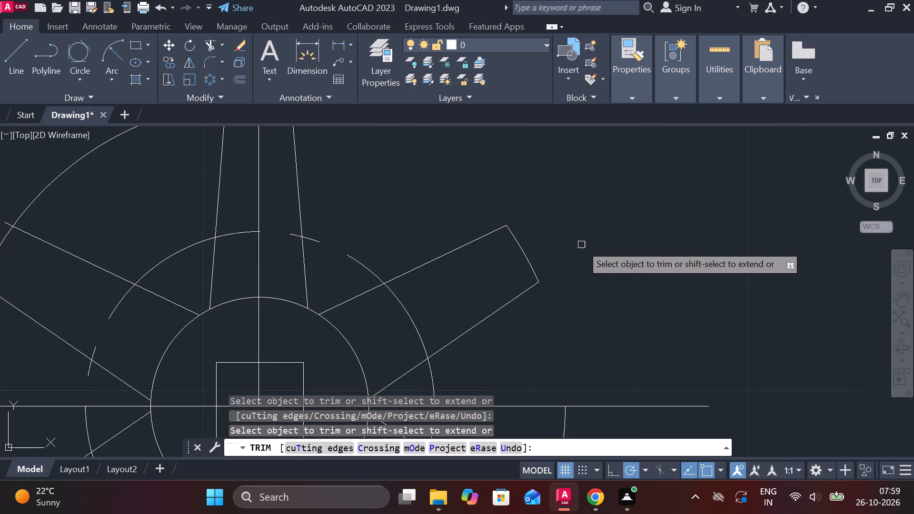
scroll(583, 248, "down", 2)
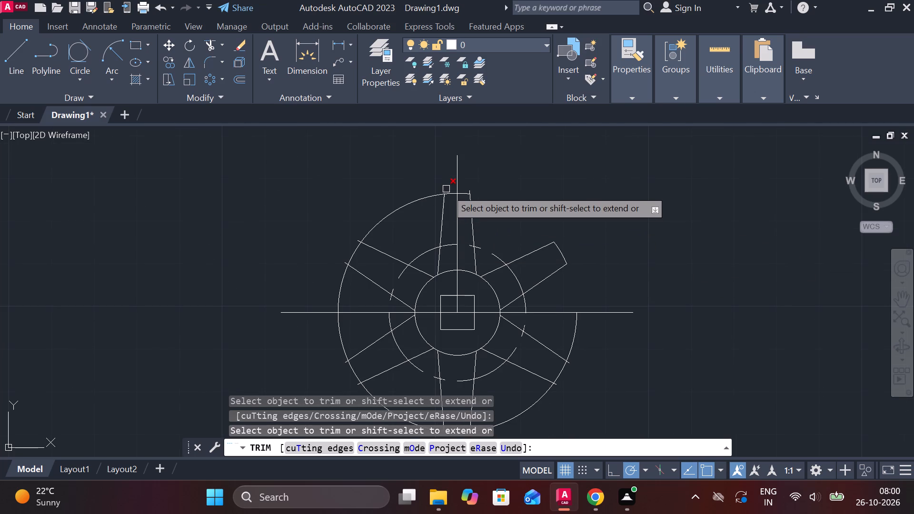
Trim the projecting line ends of the top and upper-left spokes and the outer-circle arcs beside the upper-left spoke.
left_click(446, 189)
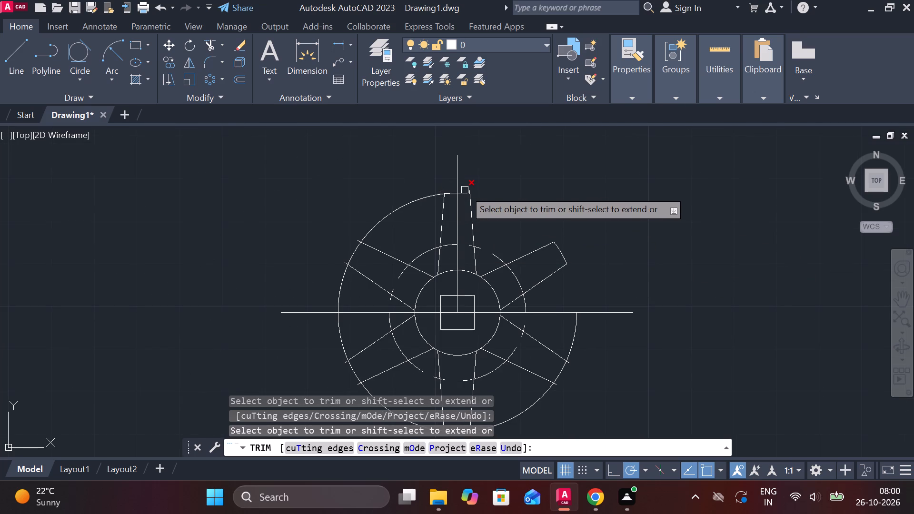
scroll(465, 190, "up", 2)
left_click(478, 193)
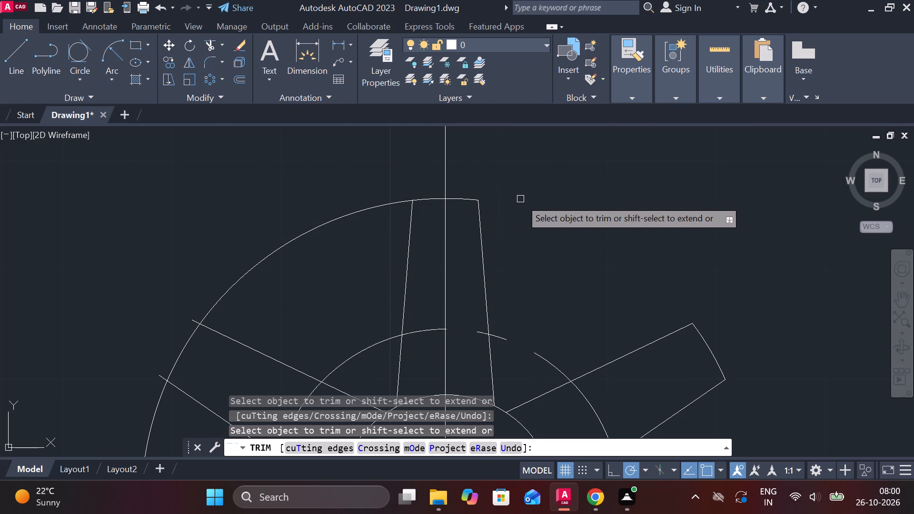
scroll(526, 207, "down", 2)
left_click(421, 224)
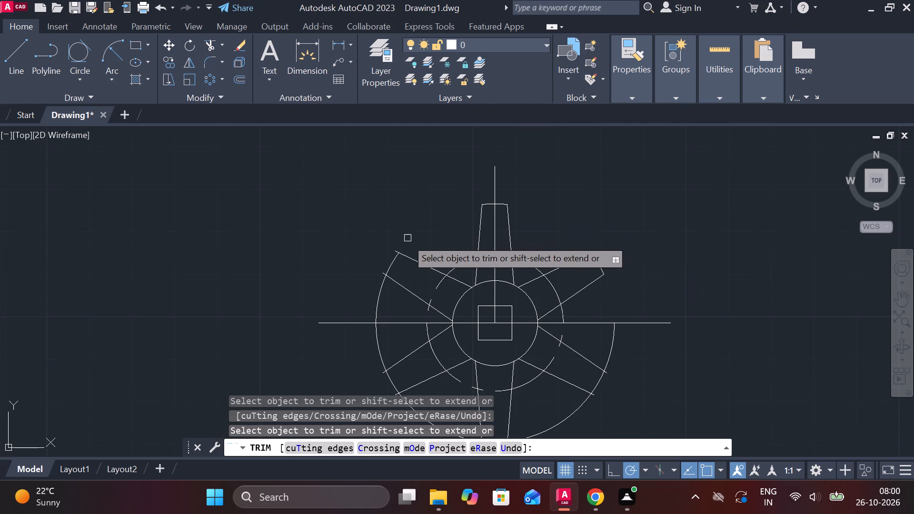
scroll(389, 255, "up", 2)
left_click_drag(357, 343, 384, 365)
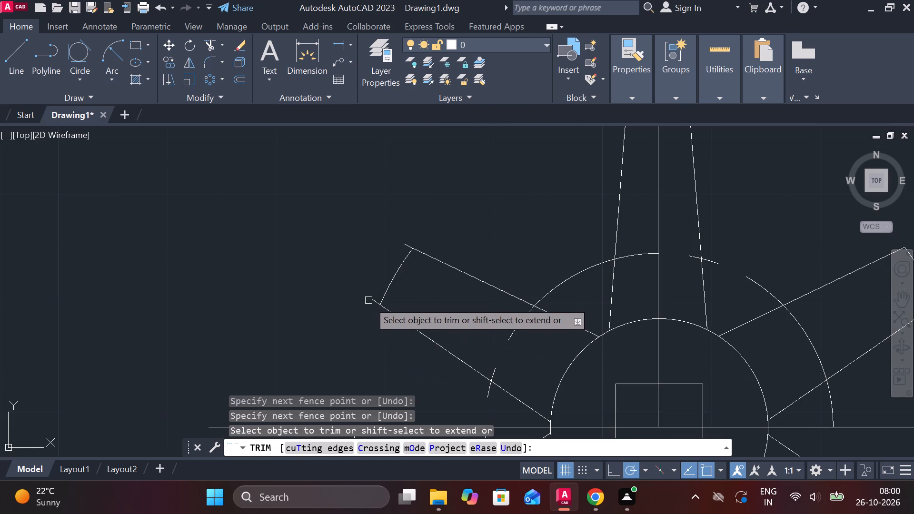
left_click(369, 302)
left_click(403, 246)
scroll(414, 238, "down", 2)
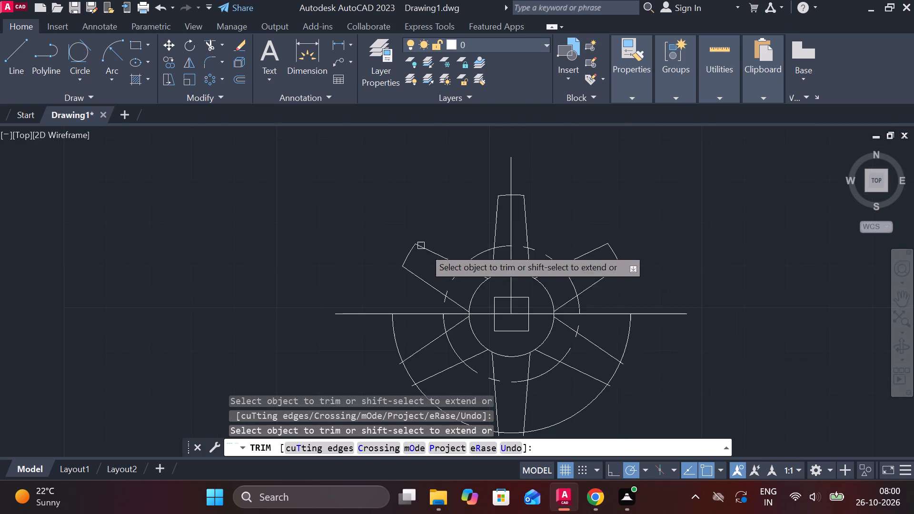
Trim the projecting line ends of the lower-left and bottom spokes and the outer-circle arcs on both sides of each.
middle_click_drag(395, 327, 383, 247)
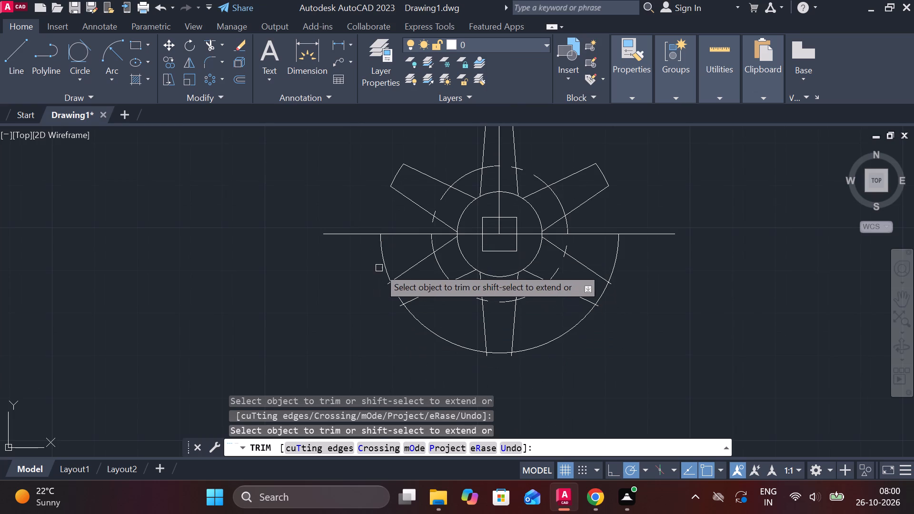
left_click_drag(379, 267, 398, 255)
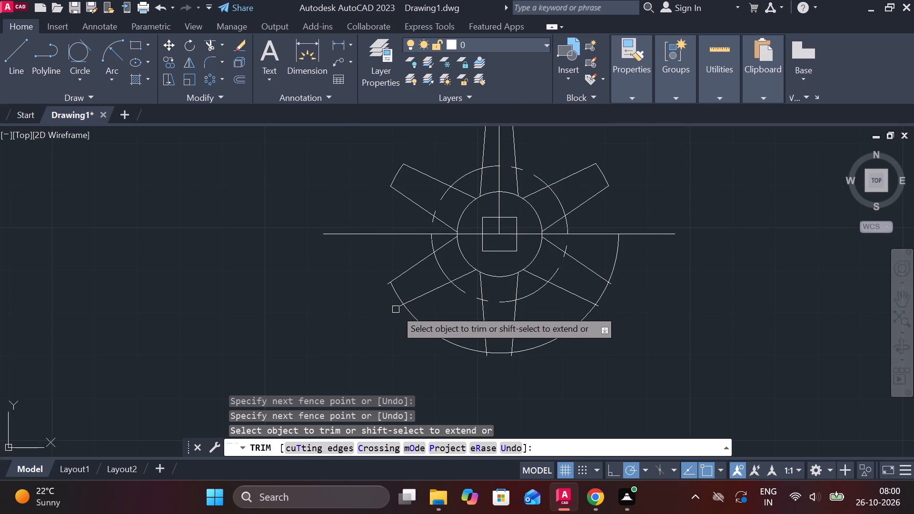
left_click(399, 306)
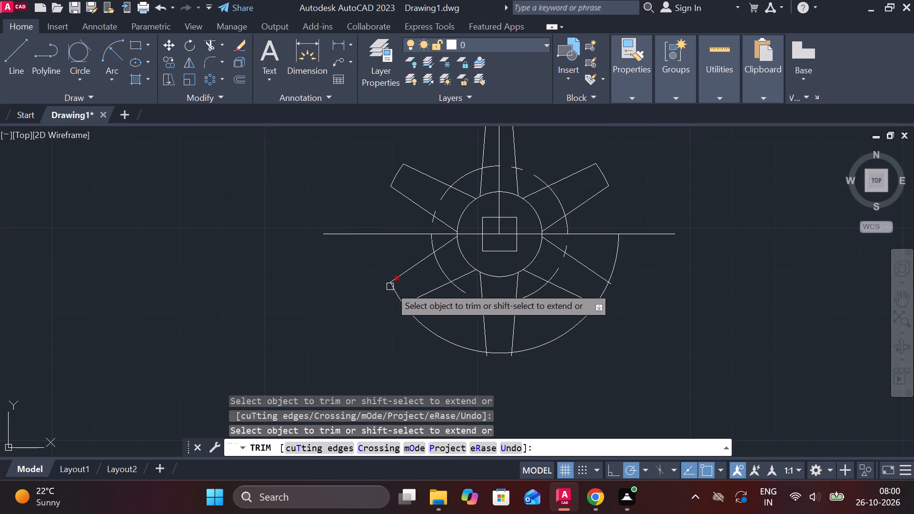
left_click(390, 286)
left_click_drag(442, 316, 390, 349)
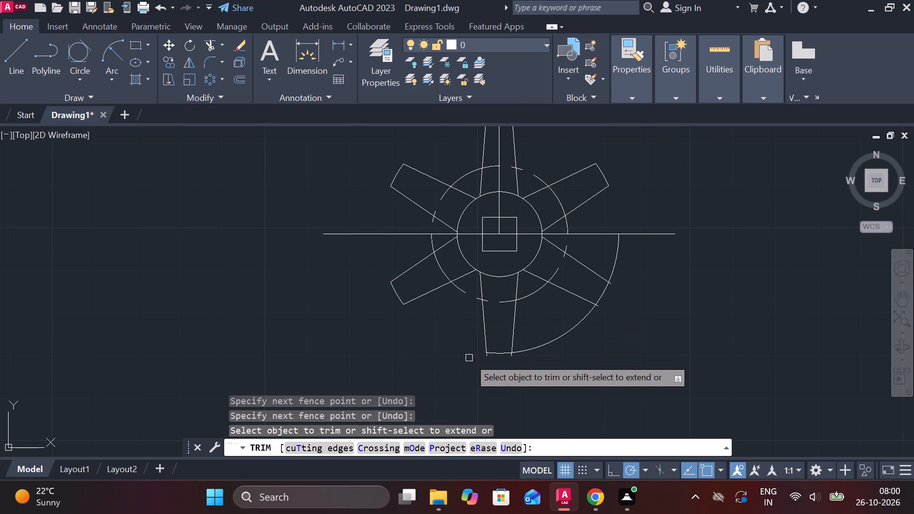
scroll(480, 366, "up", 2)
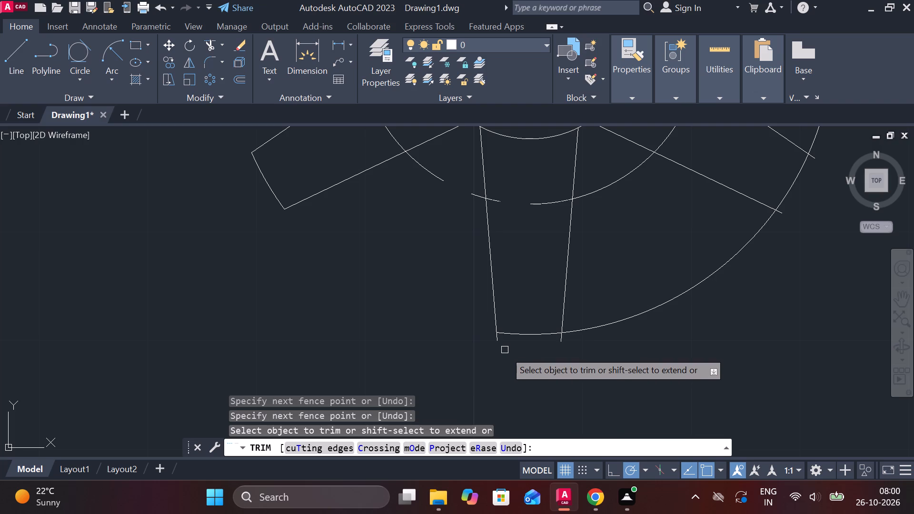
left_click(496, 344)
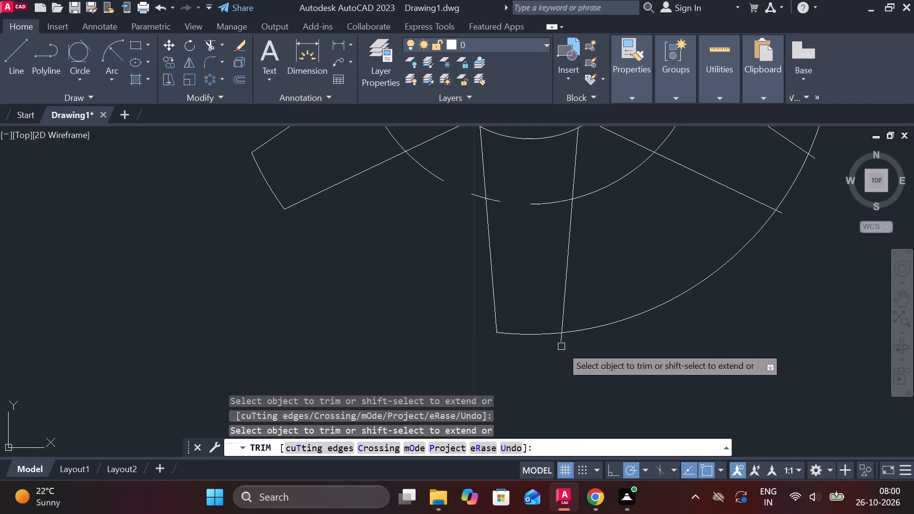
left_click(561, 344)
left_click(621, 310)
left_click(655, 349)
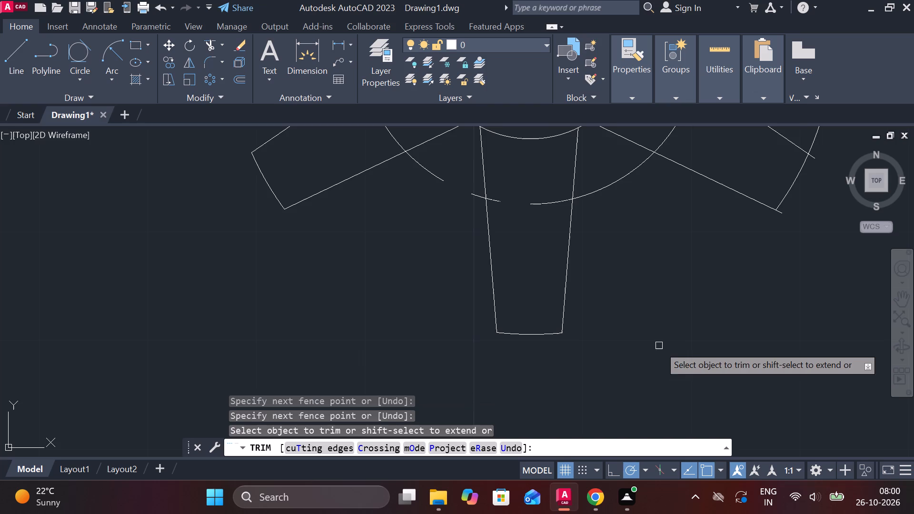
Trim the remaining outer-circle arc above the lower-right spoke and that spoke's two projecting line ends.
scroll(672, 332, "down", 2)
middle_click_drag(673, 321, 591, 362)
scroll(661, 293, "up", 3)
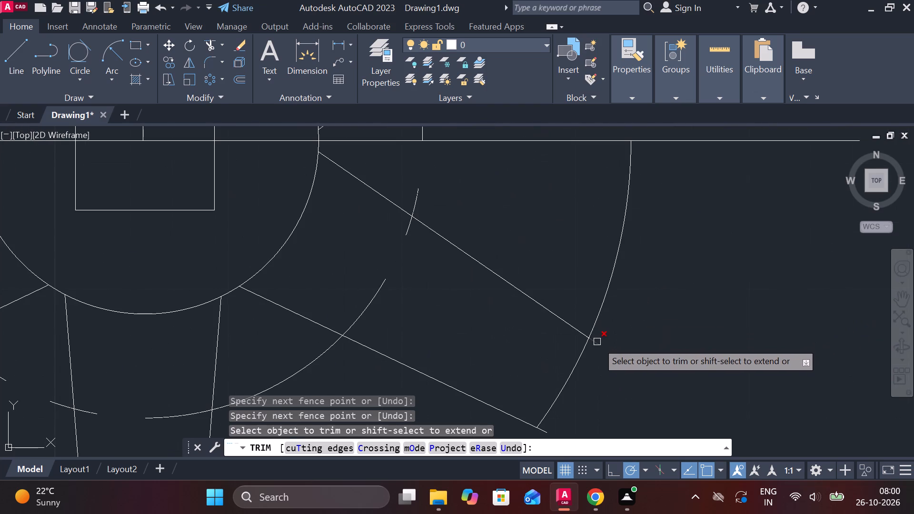
left_click(597, 342)
left_click(601, 305)
middle_click_drag(582, 395, 603, 352)
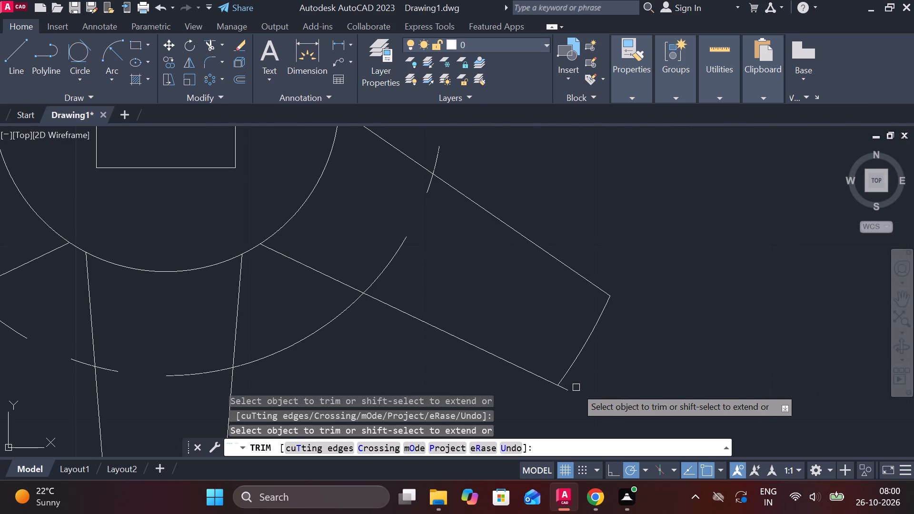
left_click(569, 390)
scroll(659, 380, "down", 3)
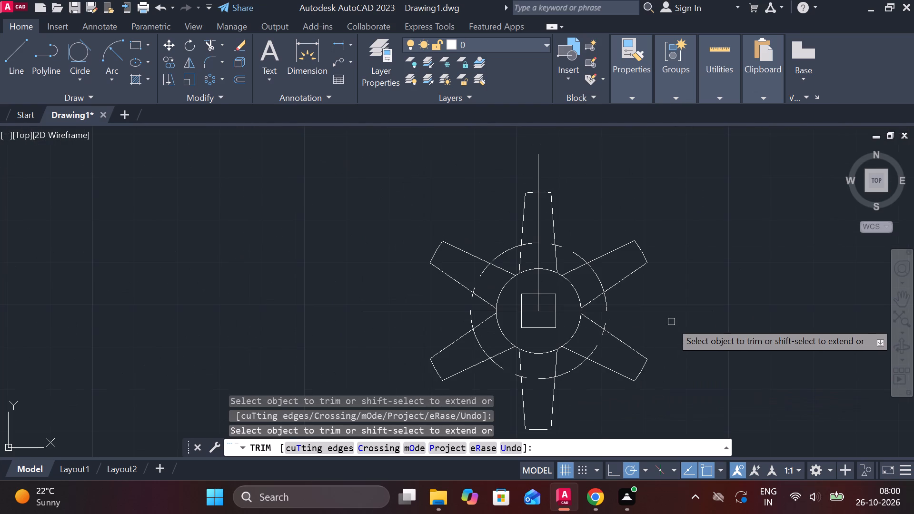
key("Escape")
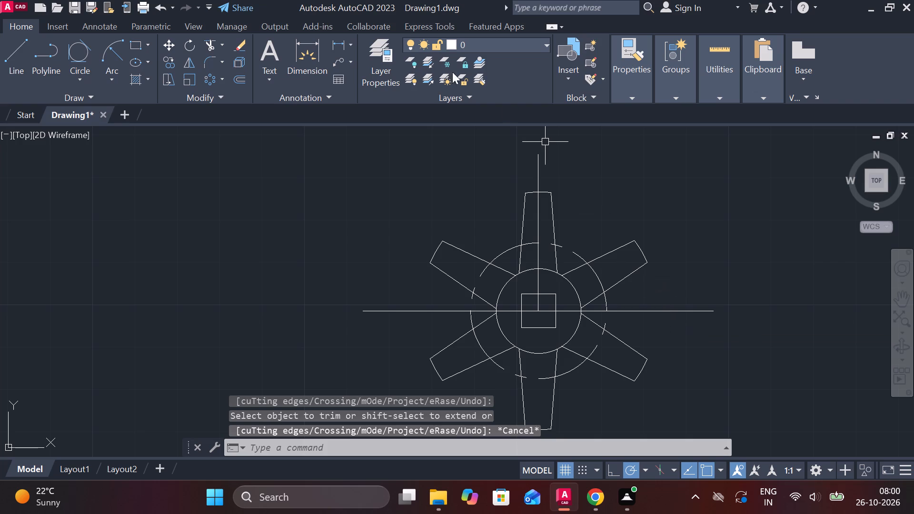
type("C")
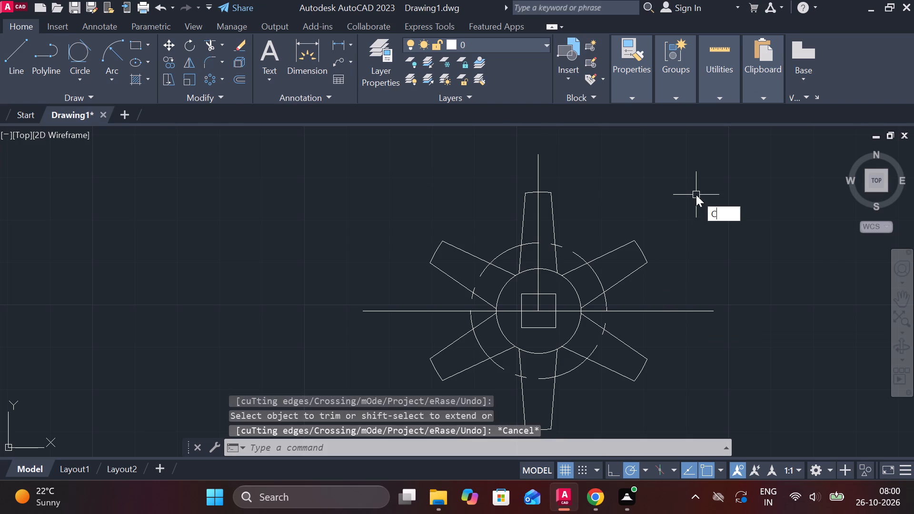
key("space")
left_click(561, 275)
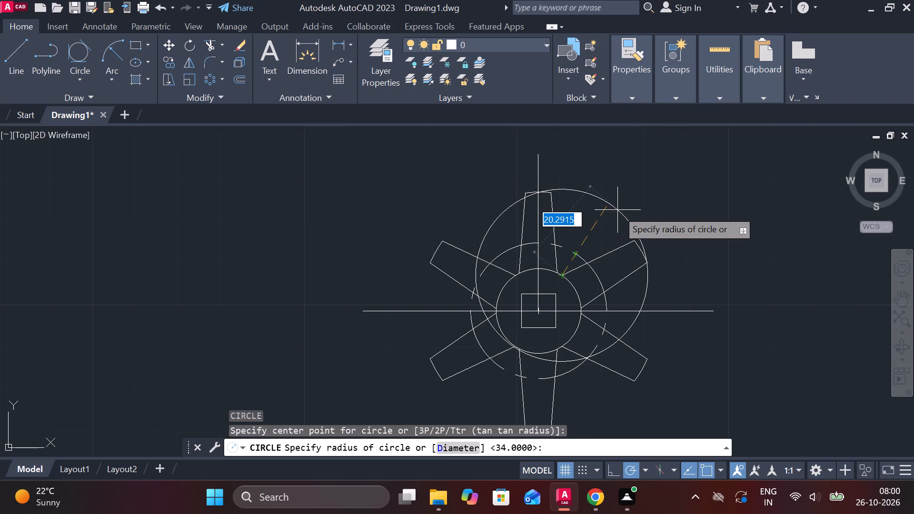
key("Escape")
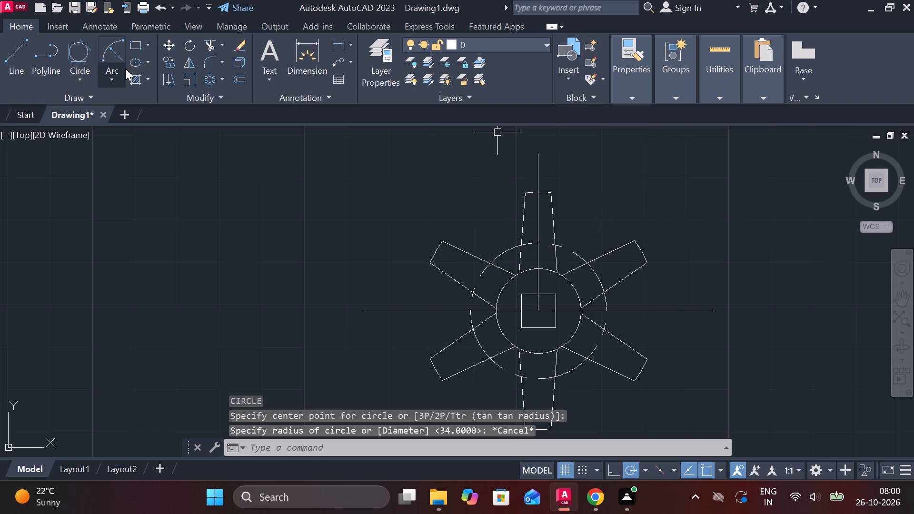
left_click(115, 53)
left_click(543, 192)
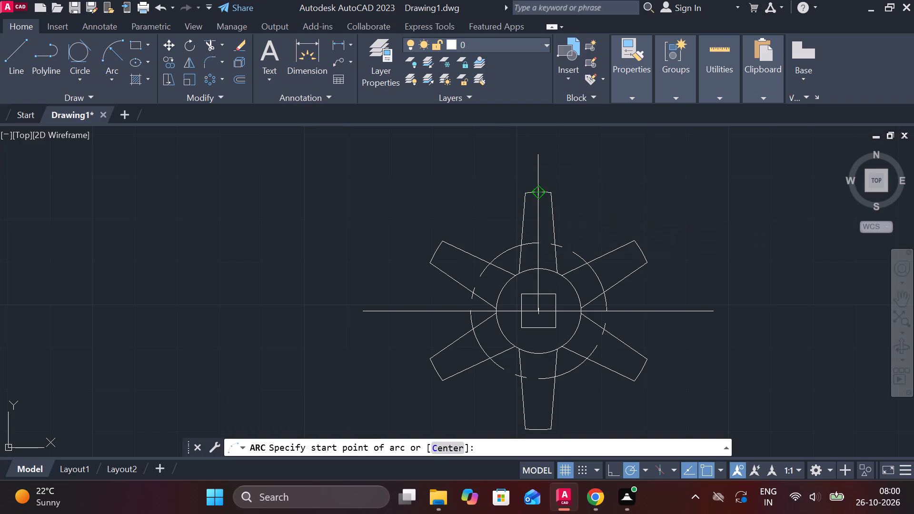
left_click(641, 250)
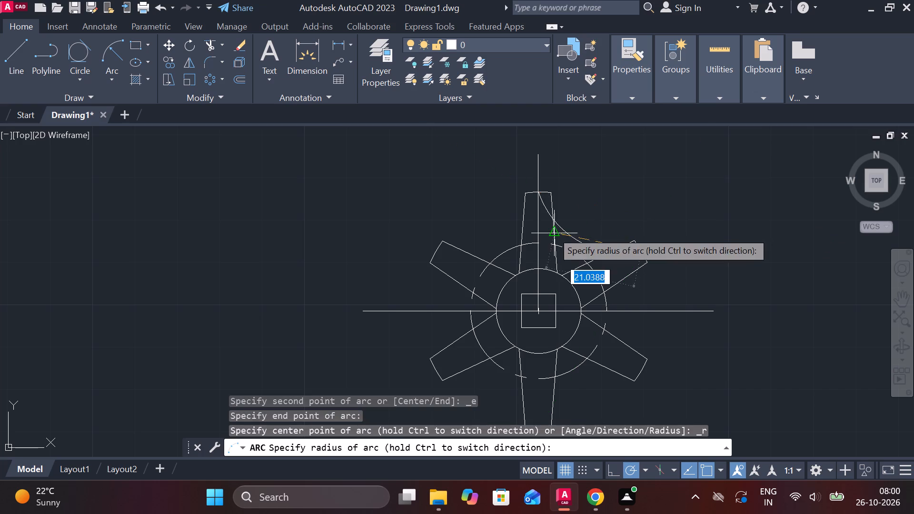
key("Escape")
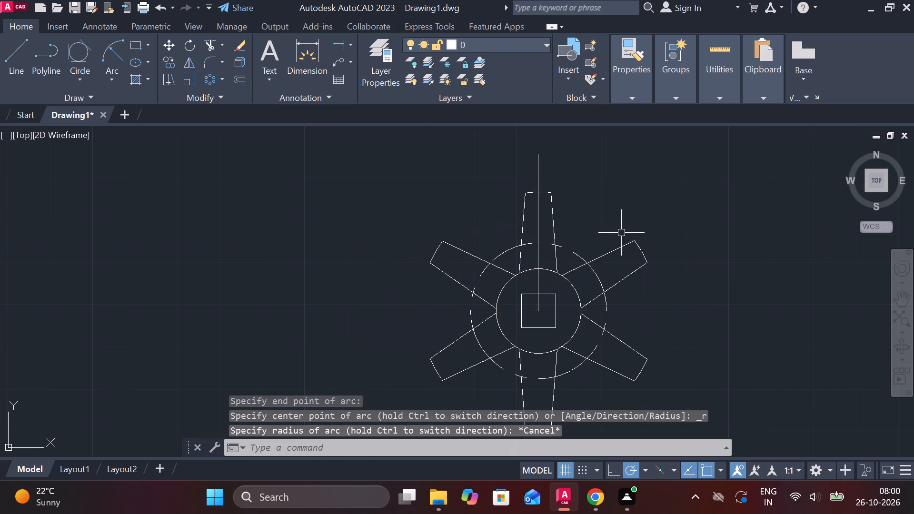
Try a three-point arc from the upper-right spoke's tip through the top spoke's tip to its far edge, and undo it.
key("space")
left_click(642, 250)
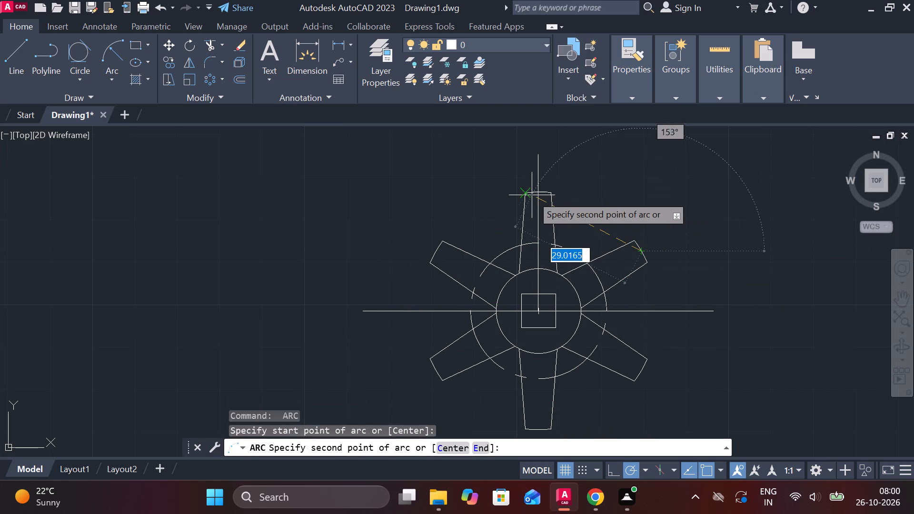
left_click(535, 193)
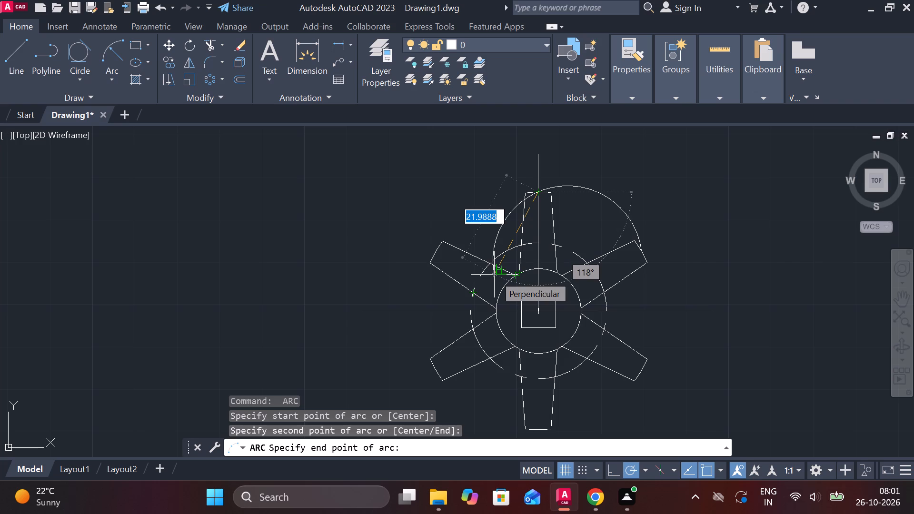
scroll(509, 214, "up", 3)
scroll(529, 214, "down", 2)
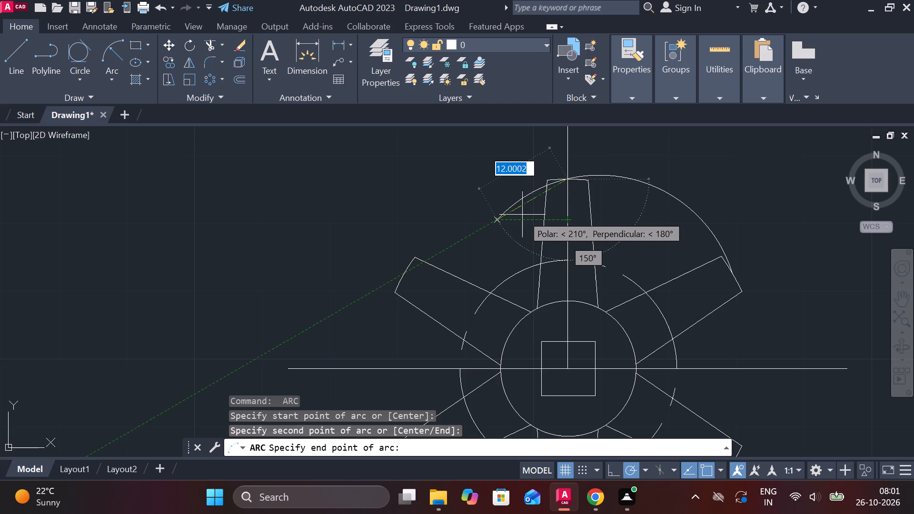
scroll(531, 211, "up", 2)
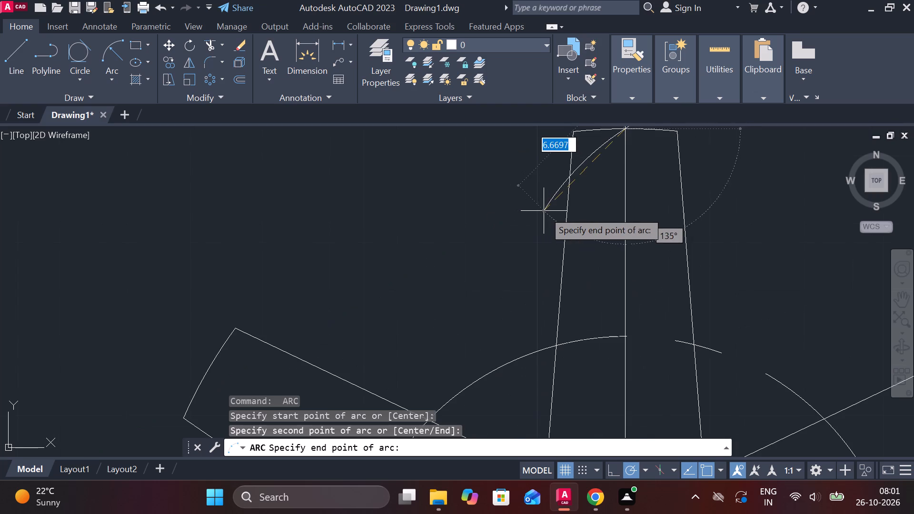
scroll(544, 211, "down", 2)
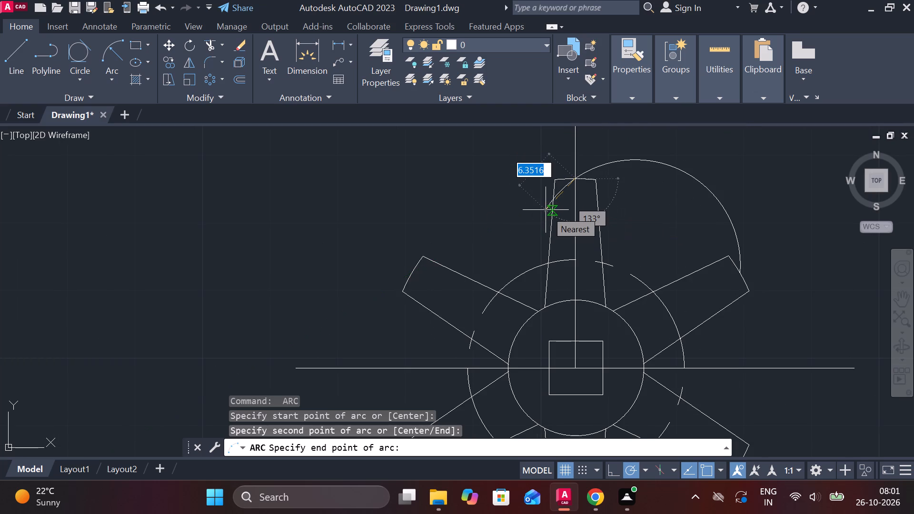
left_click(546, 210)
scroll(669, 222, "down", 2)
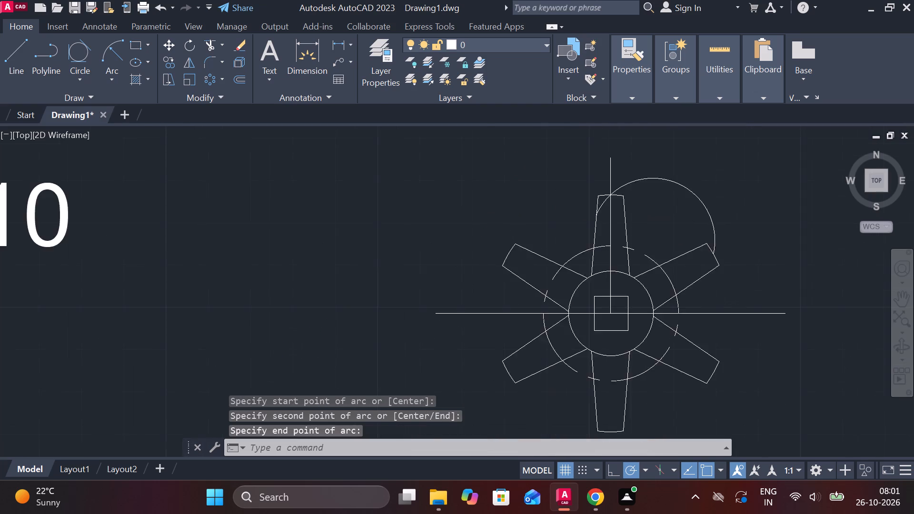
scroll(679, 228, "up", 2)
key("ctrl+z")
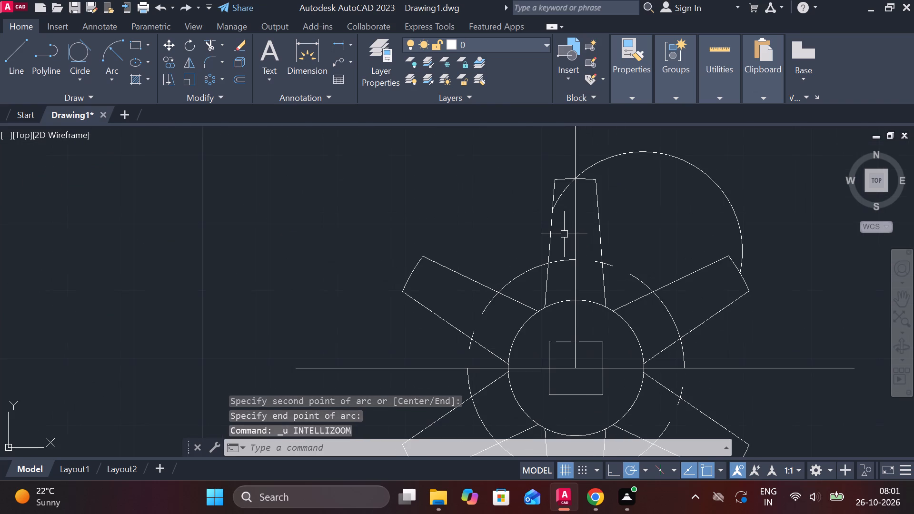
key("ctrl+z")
Draw a start-end-radius arc, about 15 mm radius, from the top spoke's tip midpoint to the upper-left spoke's tip.
left_click(120, 52)
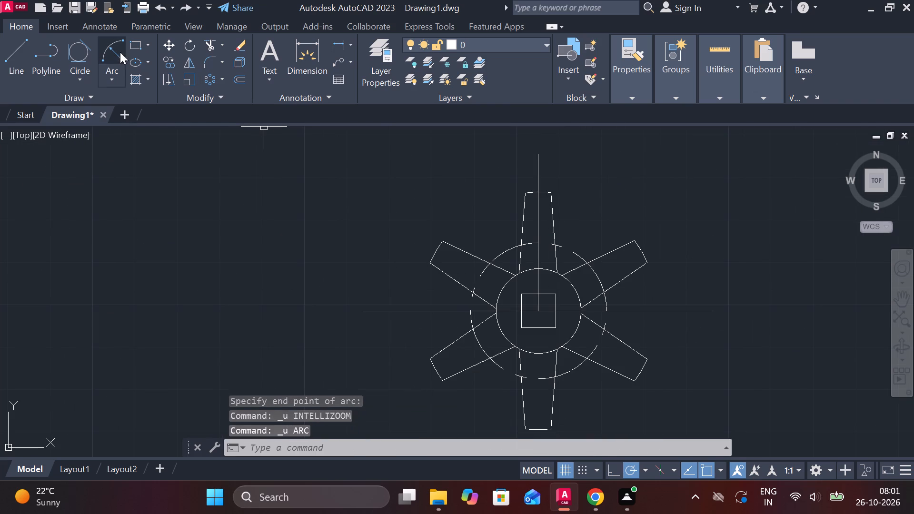
left_click(540, 195)
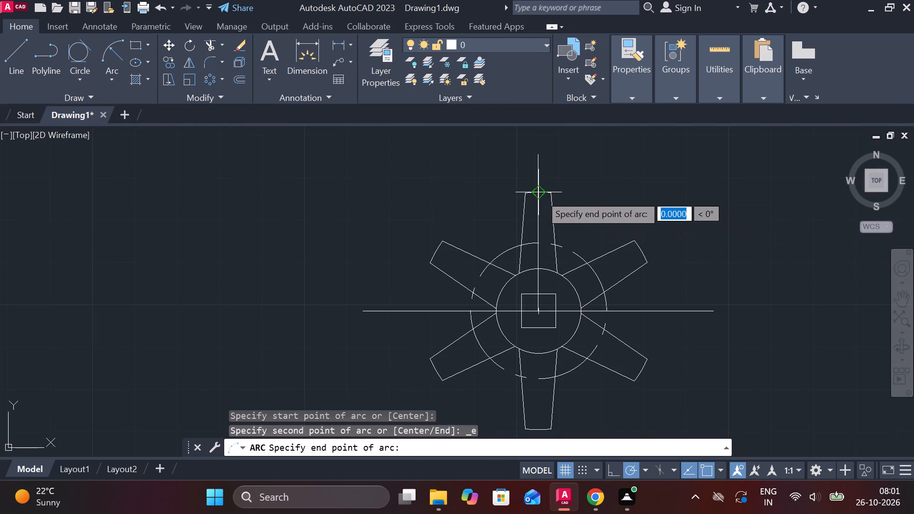
left_click(437, 253)
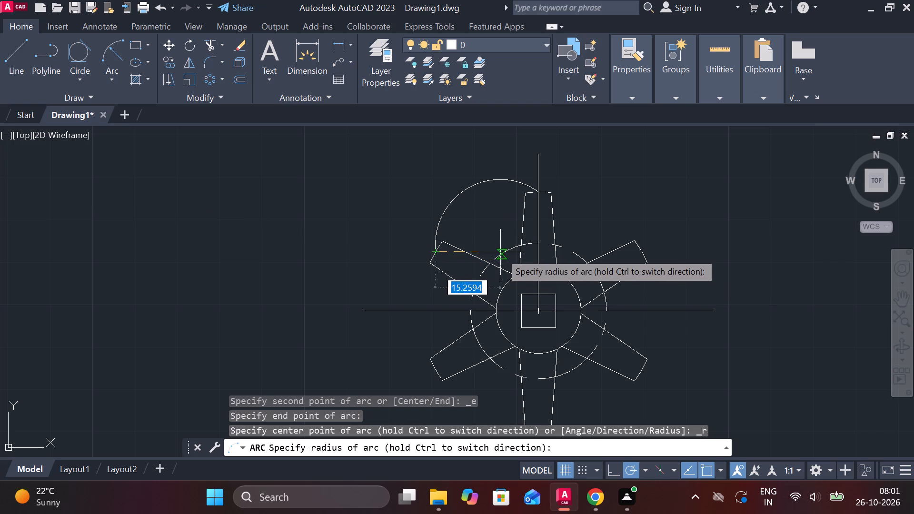
left_click(500, 252)
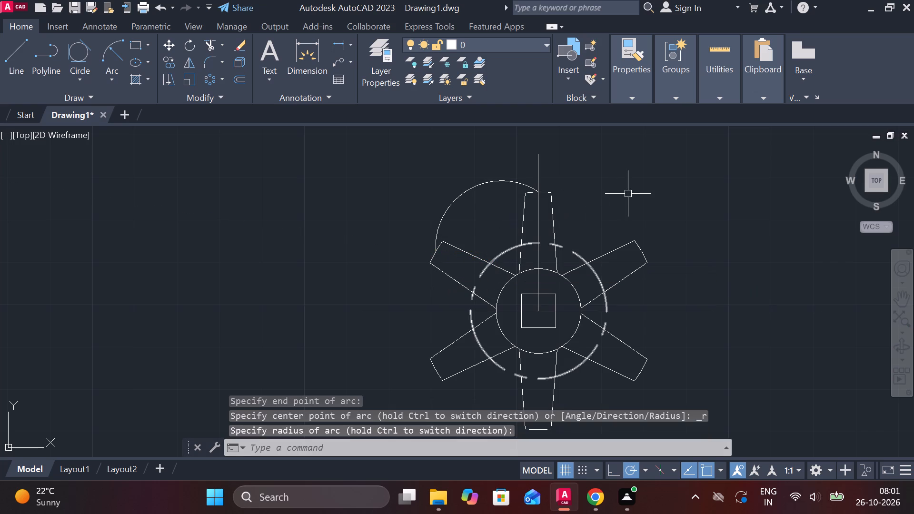
Polar-array the arc around the hub's centre with 6 items filling 360 degrees.
left_click(472, 192)
left_click(214, 80)
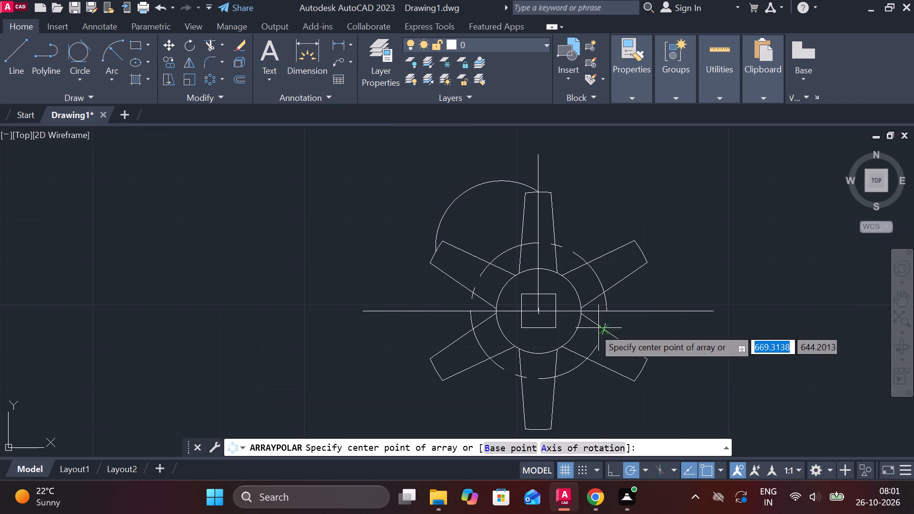
left_click(542, 315)
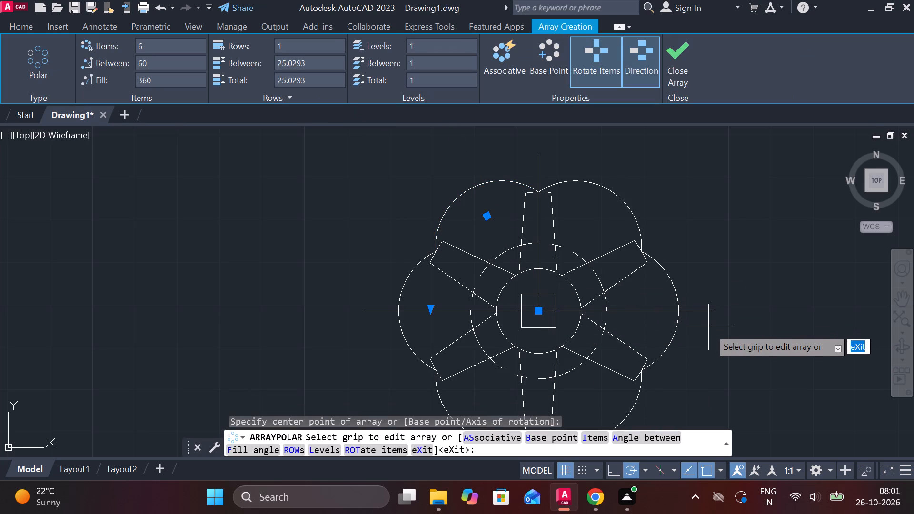
scroll(708, 327, "down", 1)
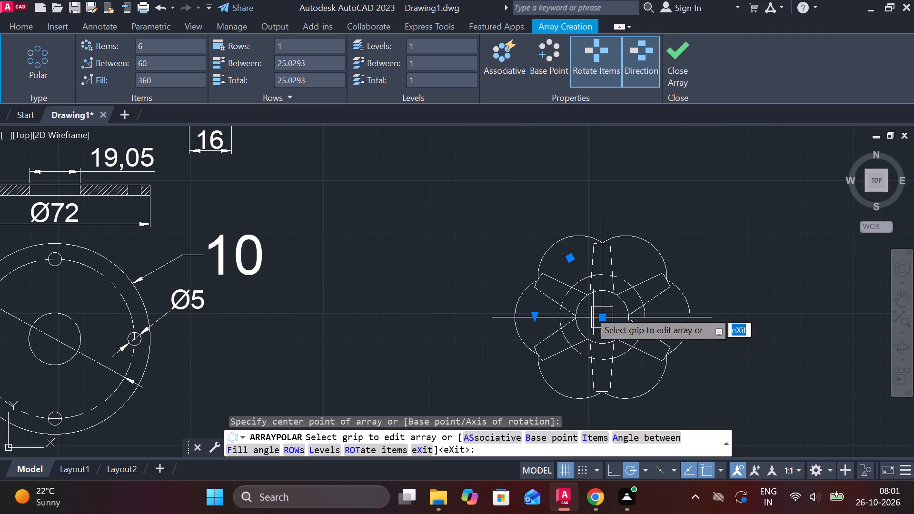
scroll(543, 301, "up", 3)
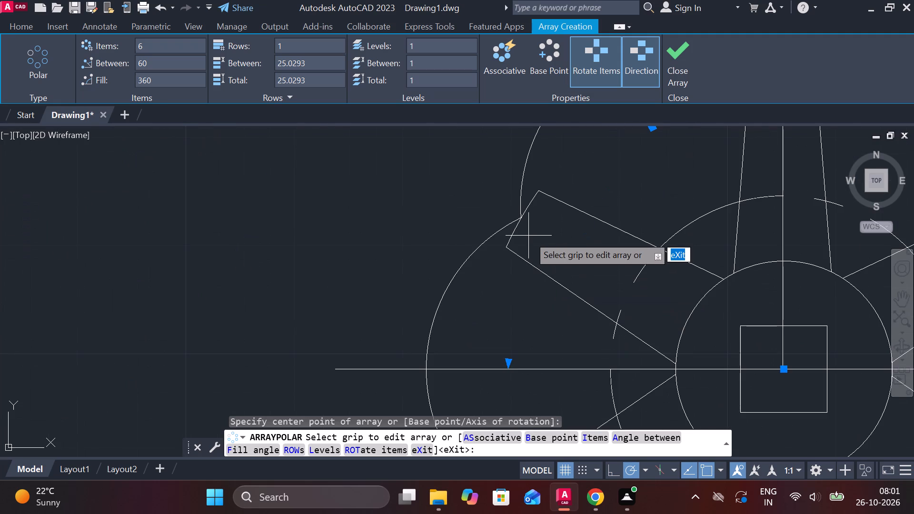
scroll(528, 238, "down", 1)
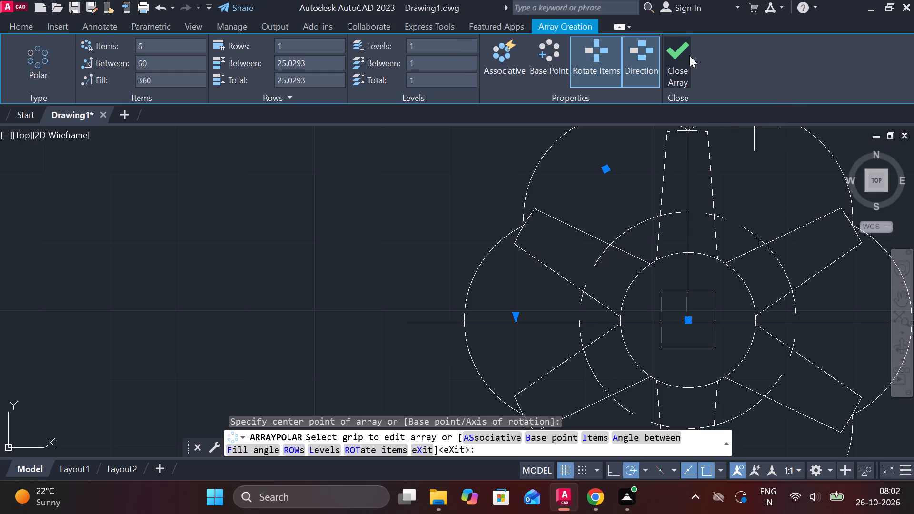
double_click(689, 55)
Join the six arrayed arcs around the spokes into one closed polyline.
scroll(735, 235, "down", 2)
middle_click_drag(777, 355, 683, 340)
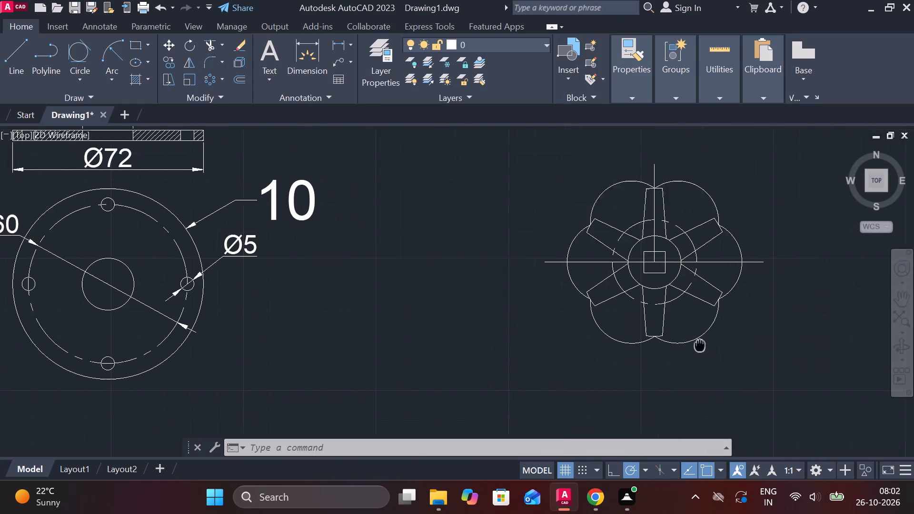
middle_click_drag(683, 340, 675, 338)
scroll(536, 315, "up", 2)
scroll(536, 312, "down", 2)
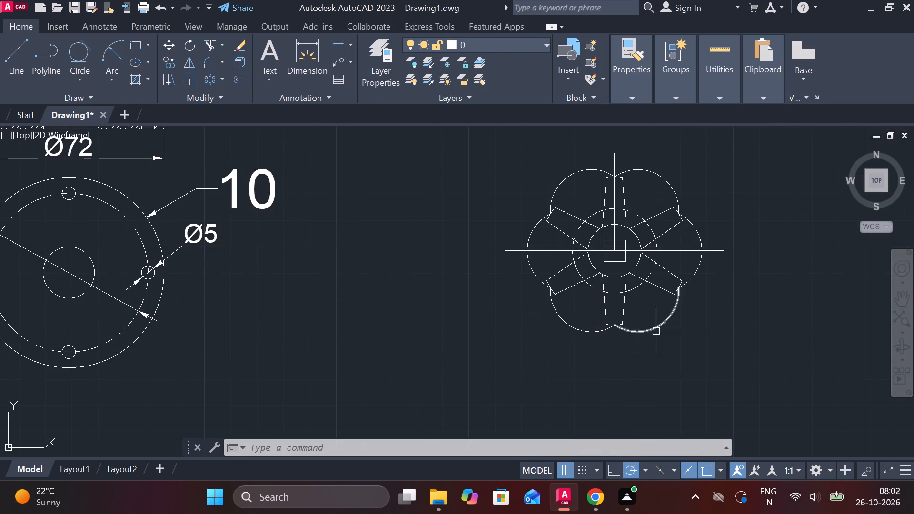
middle_click_drag(683, 330, 656, 326)
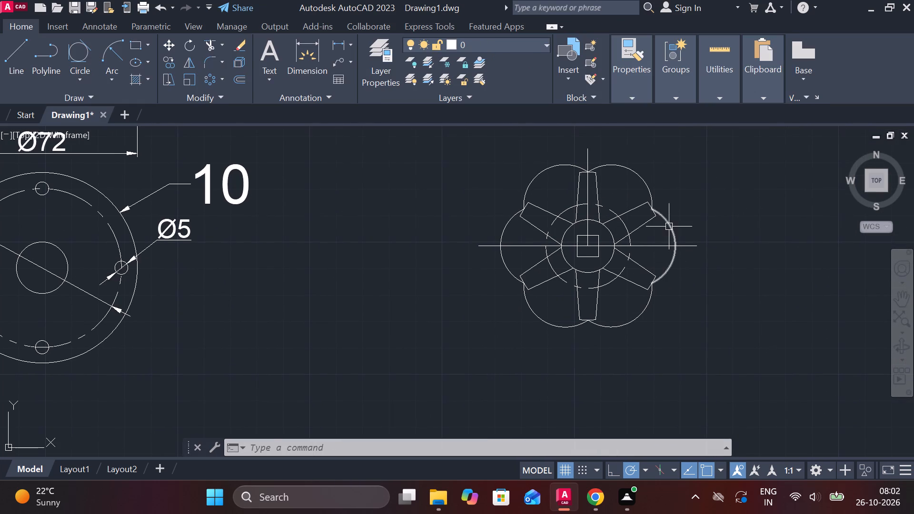
left_click(669, 227)
left_click(650, 195)
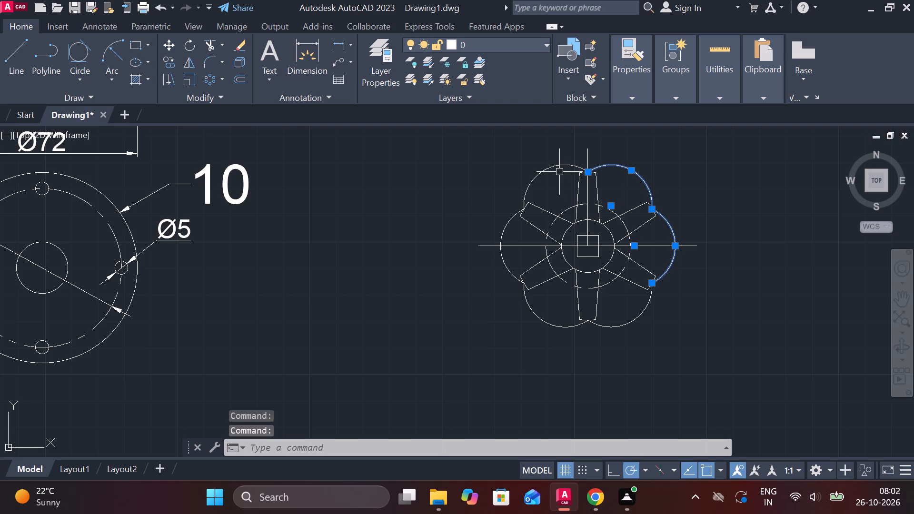
left_click(543, 171)
left_click(505, 227)
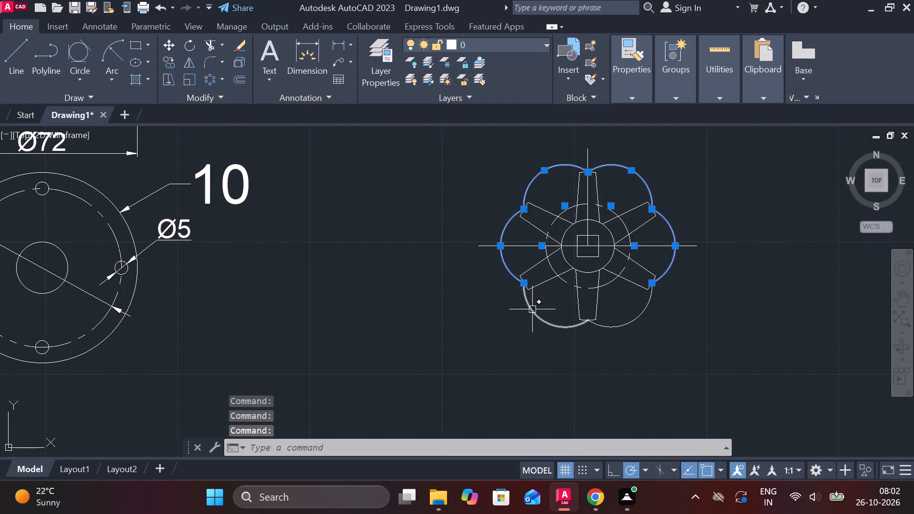
left_click(532, 310)
left_click(627, 321)
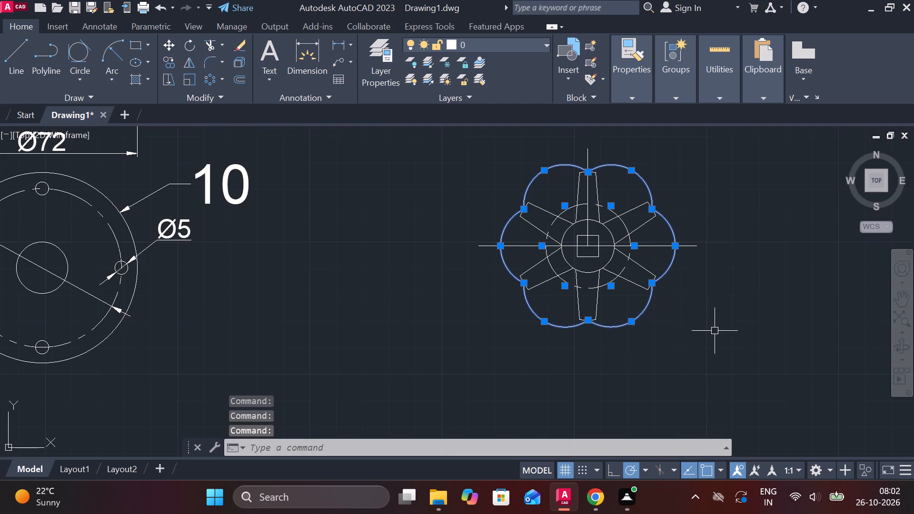
key("j")
key("Return")
Offset the joined six-lobed outline outward by 6 mm.
left_click(636, 318)
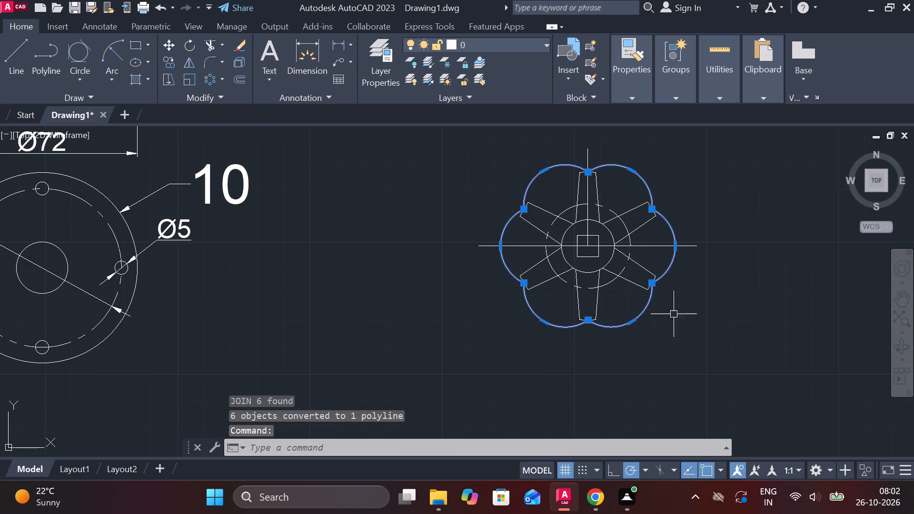
key("o")
key("Return")
key("Return")
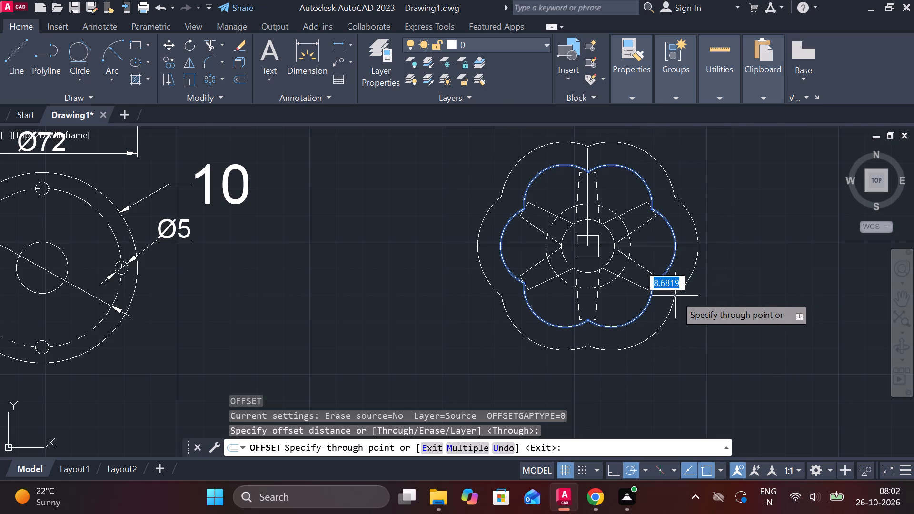
key("6")
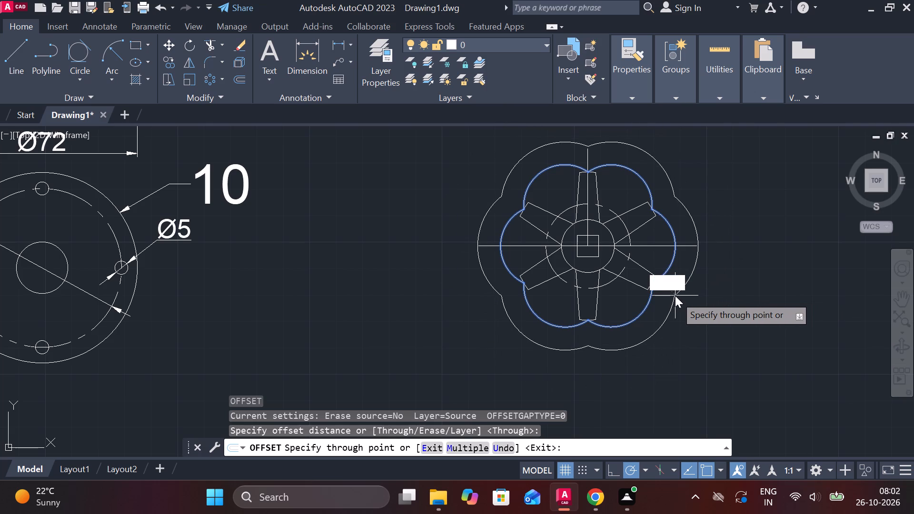
key("Return")
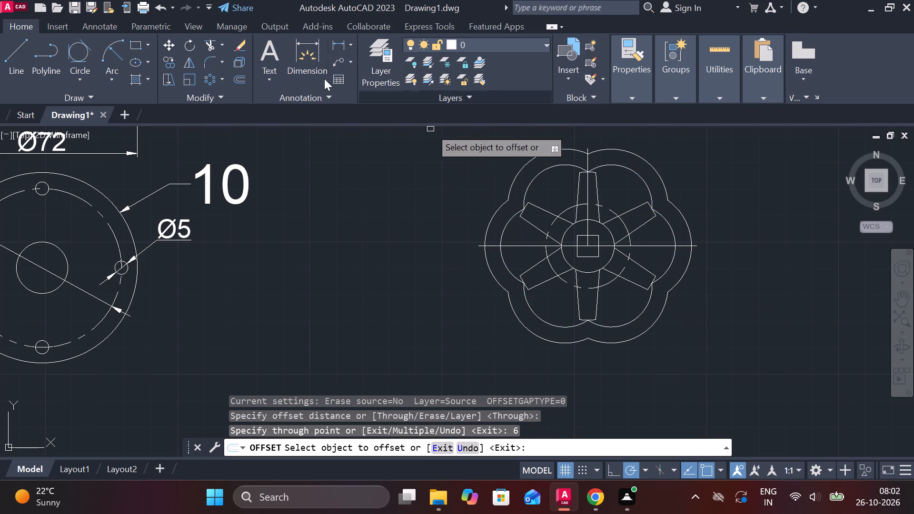
Draw lines connecting the inner and outer outlines' notches at the upper-left, lower-left and bottom spokes.
double_click(25, 49)
scroll(564, 205, "up", 2)
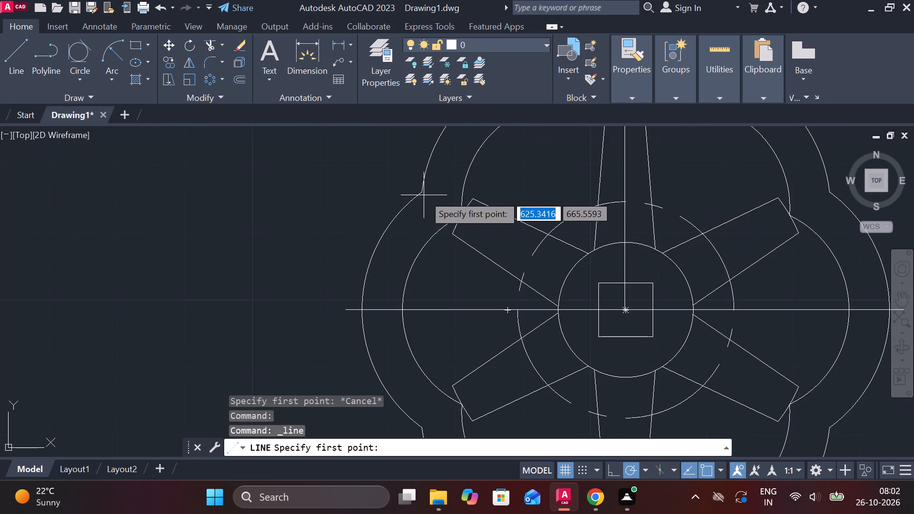
left_click(425, 192)
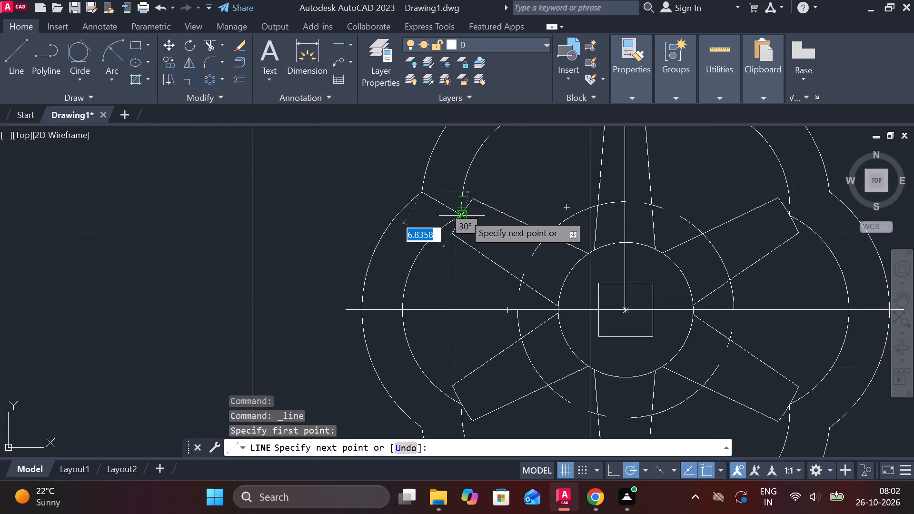
left_click(464, 214)
scroll(530, 215, "down", 1)
key("space")
key("space")
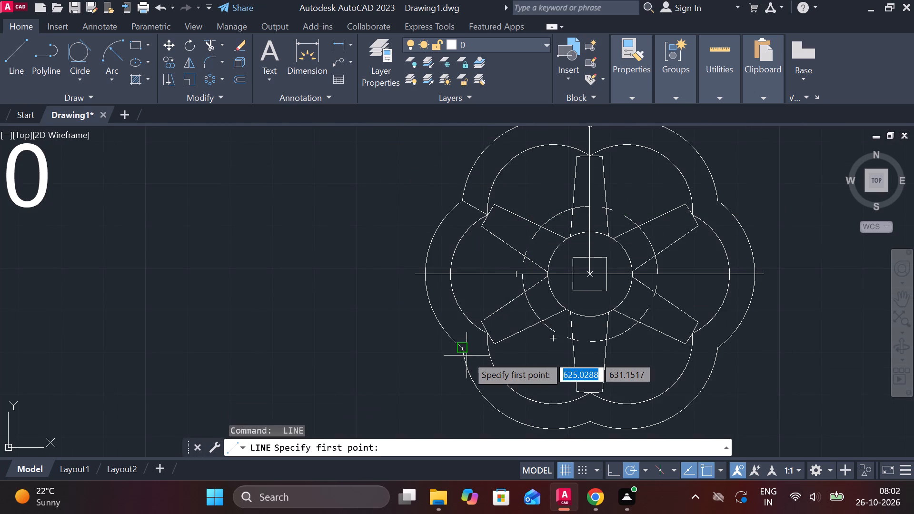
left_click(466, 353)
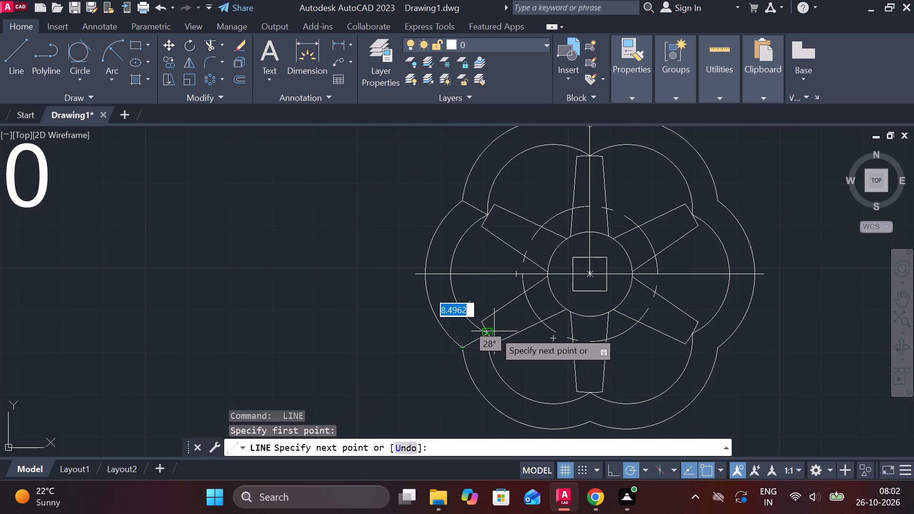
left_click(494, 331)
key("space")
key("space")
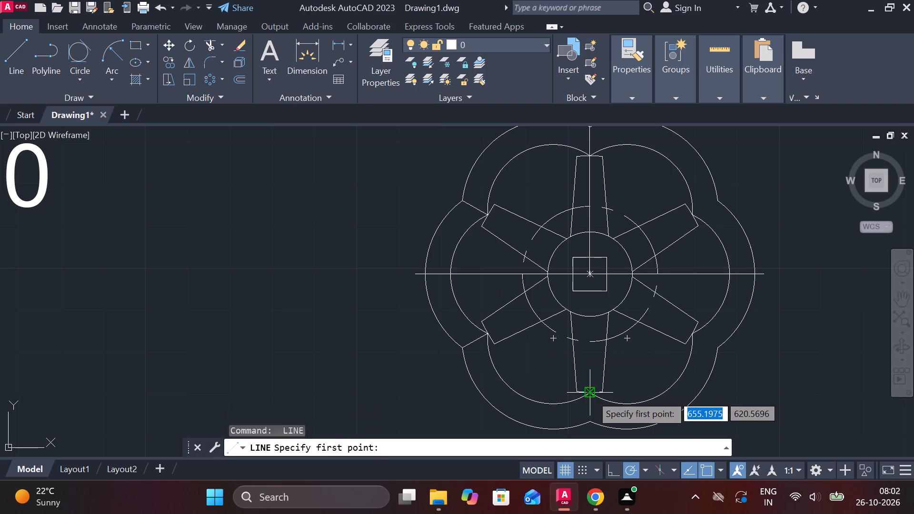
left_click(591, 395)
left_click(589, 423)
key("space")
Draw lines connecting the inner and outer outlines' notches at the lower-right and upper-right spokes.
key("space")
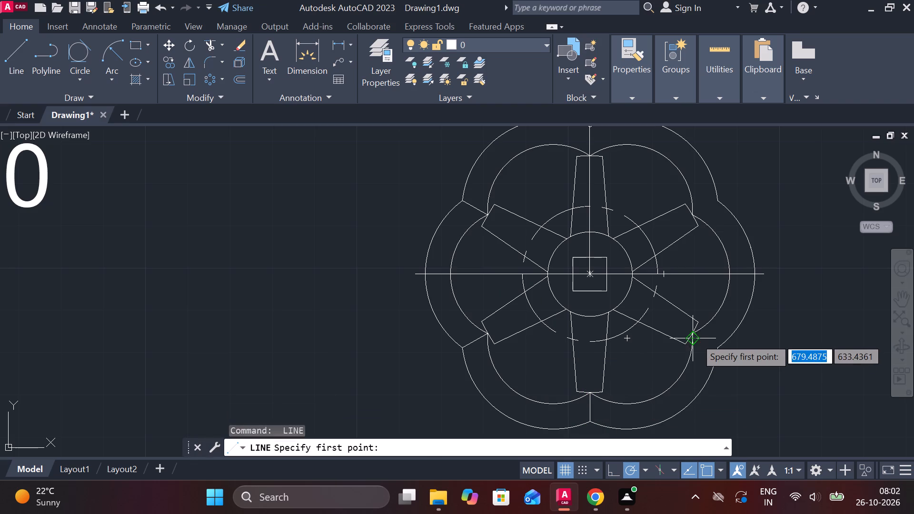
scroll(695, 332, "up", 1)
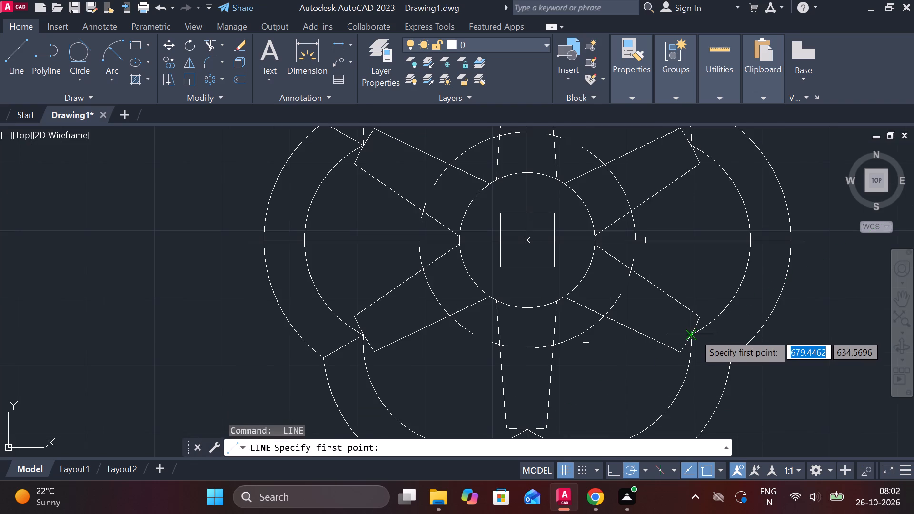
left_click(694, 333)
left_click(724, 355)
key("space")
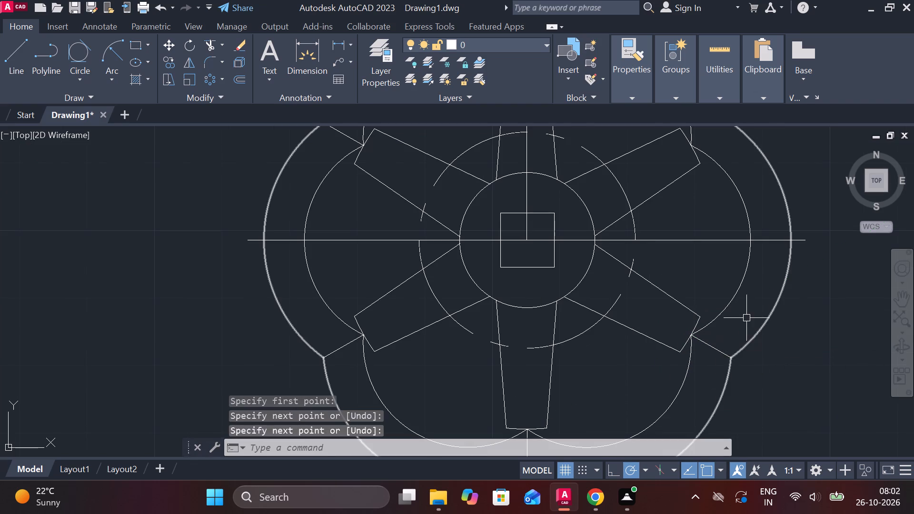
scroll(746, 317, "down", 1)
middle_click_drag(746, 317, 734, 381)
scroll(721, 276, "up", 2)
key("space")
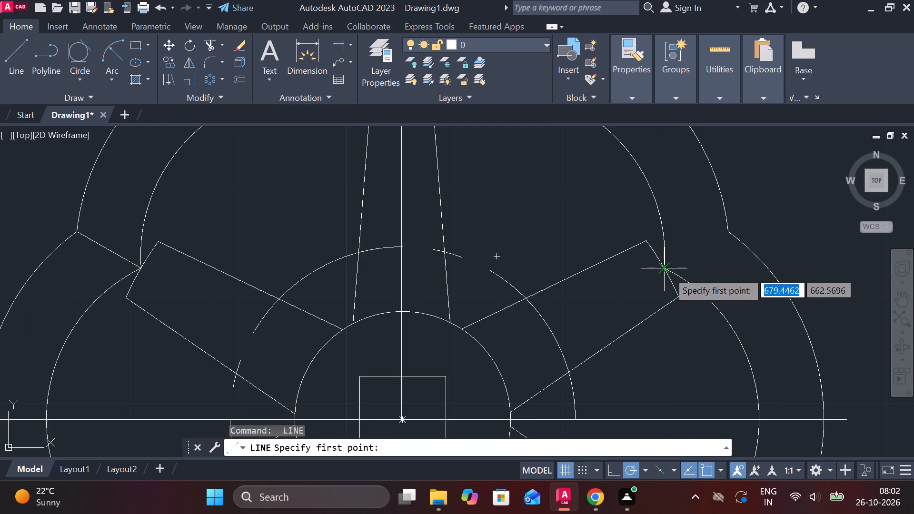
left_click(667, 271)
left_click(728, 236)
scroll(731, 236, "down", 3)
key("space")
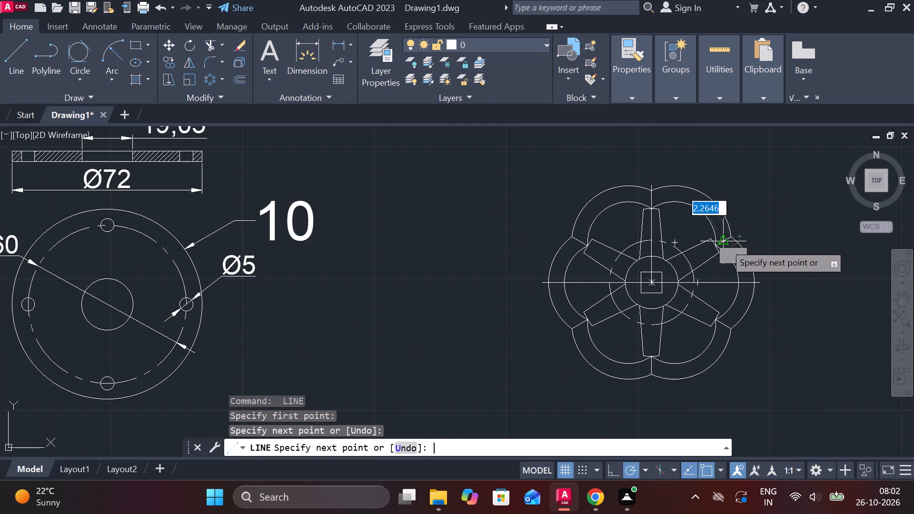
scroll(664, 208, "up", 2)
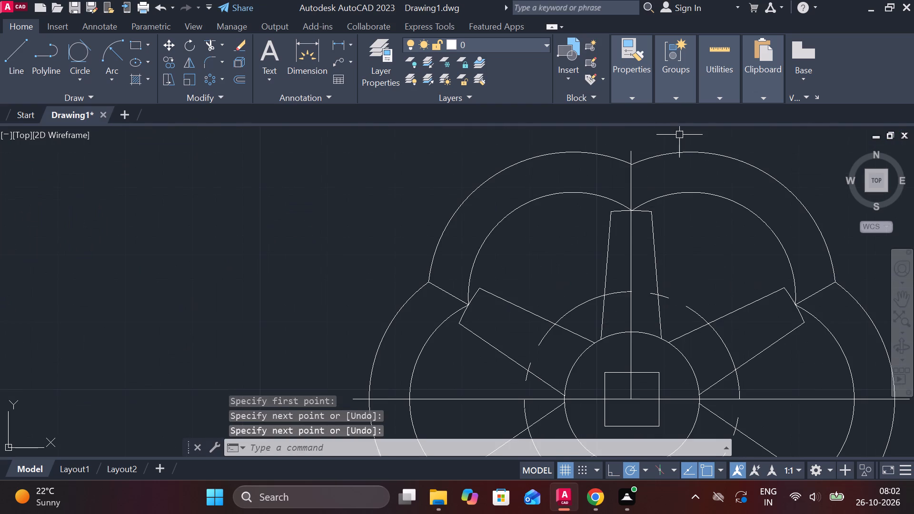
key("Escape")
Trim the vertical centre line's end projecting above the outer outline's top notch.
type("TR")
key("space")
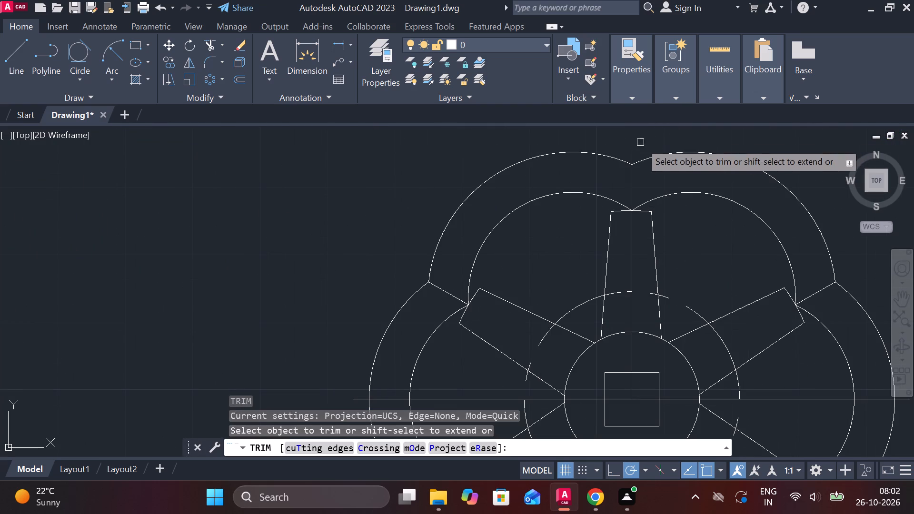
left_click(628, 148)
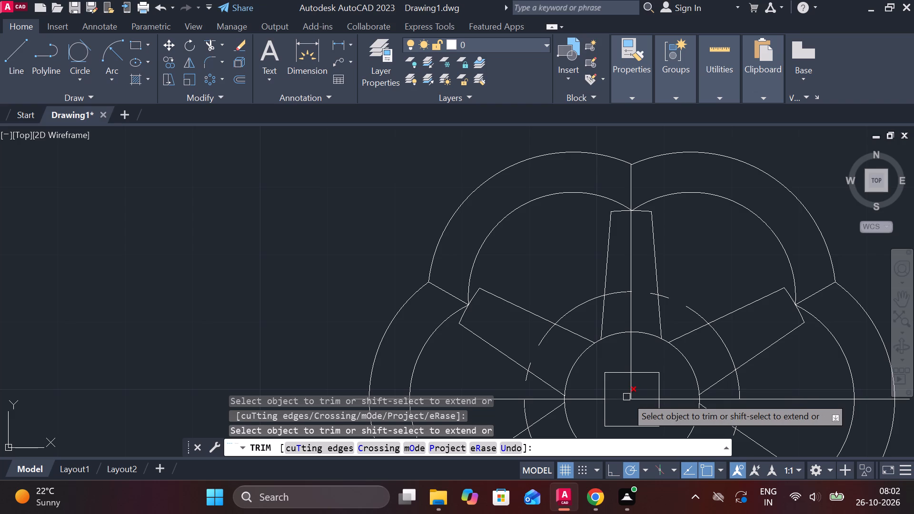
scroll(642, 278, "down", 1)
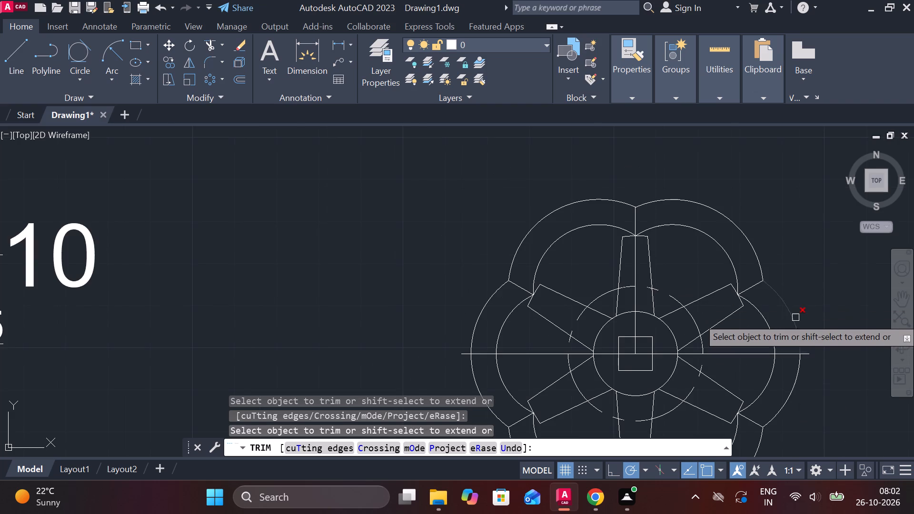
scroll(795, 317, "down", 1)
middle_click_drag(798, 320, 603, 267)
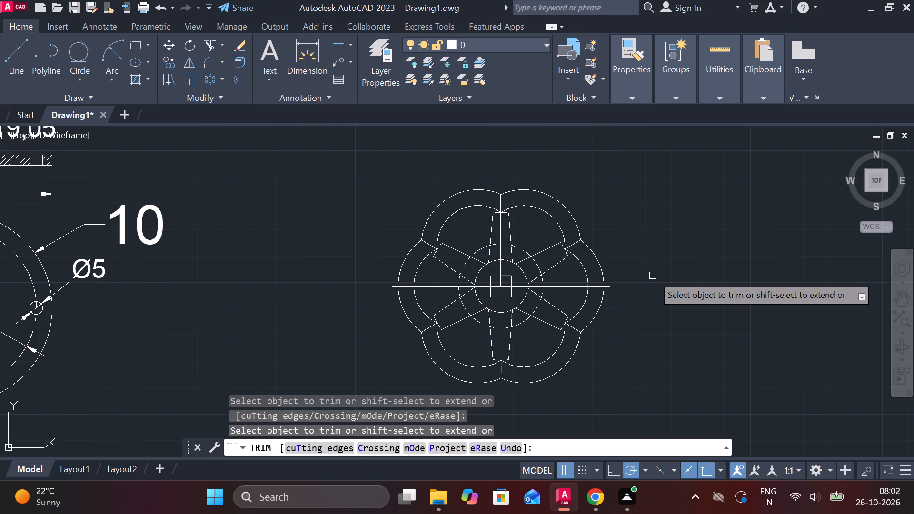
key("Escape")
Draw a vertical line up from the outer outline's top notch and a rectangle about 78 mm wide and 14 mm high on it, matching the outline's width.
middle_click_drag(628, 257, 630, 320)
key("l")
key("Return")
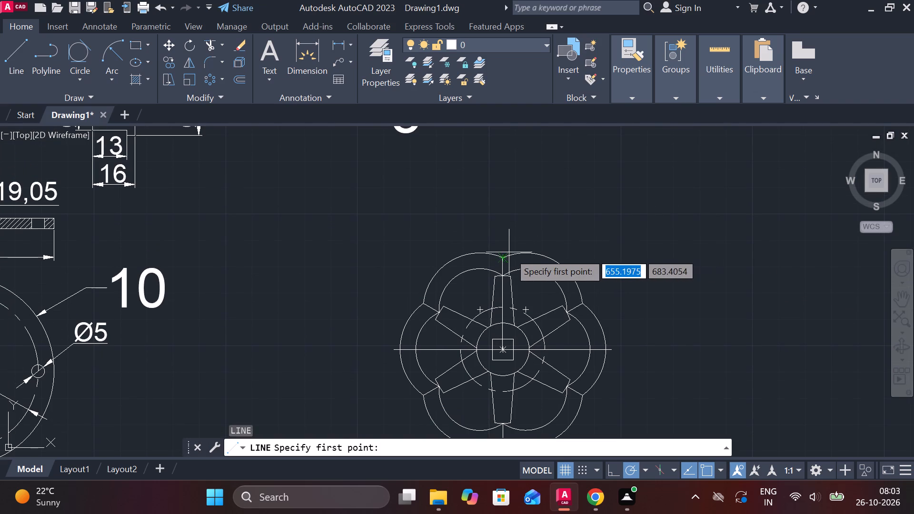
left_click(500, 257)
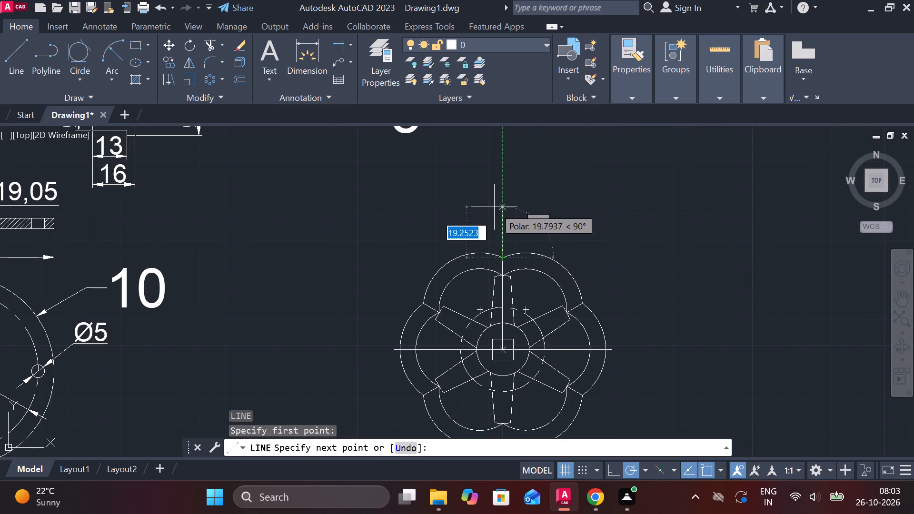
left_click(495, 210)
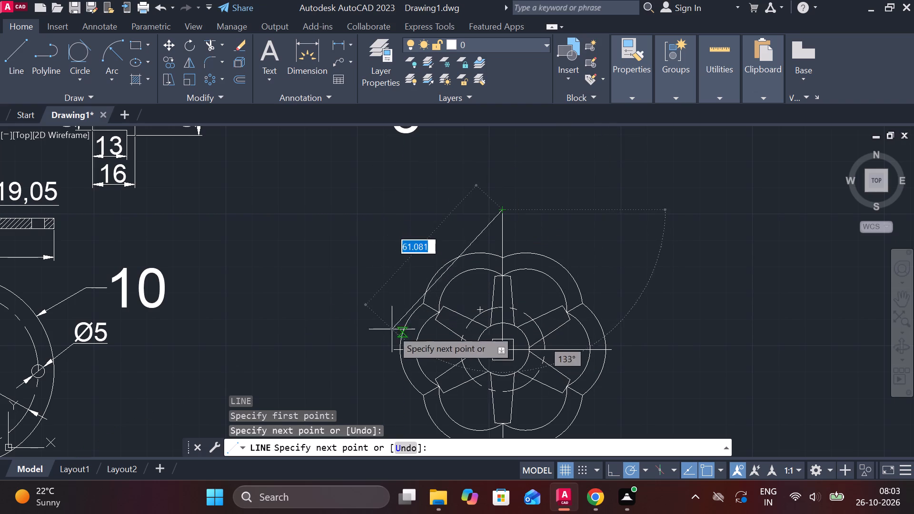
left_click(394, 211)
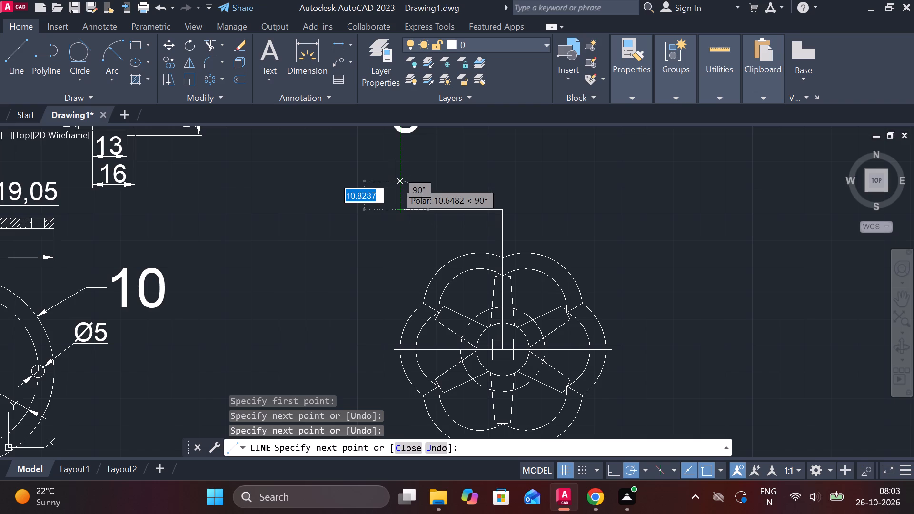
type("14")
key("space")
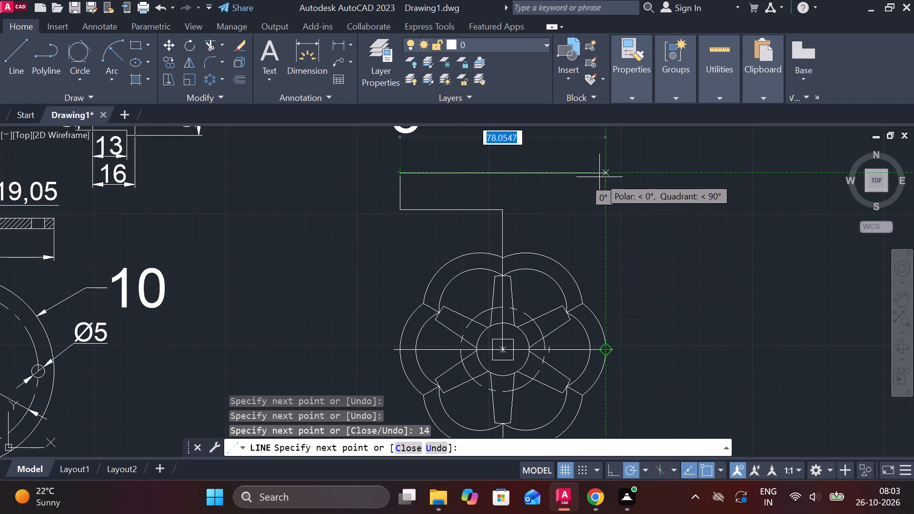
left_click(599, 177)
type("14")
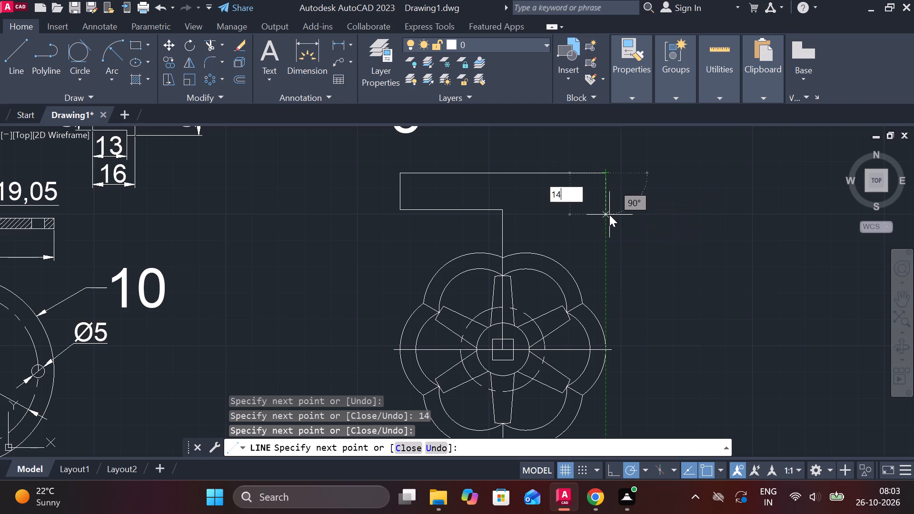
key("space")
left_click(500, 208)
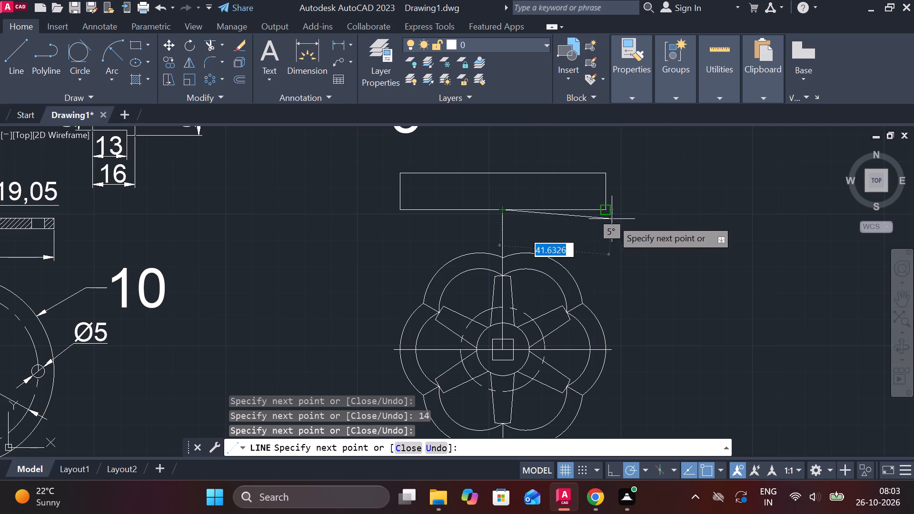
key("Escape")
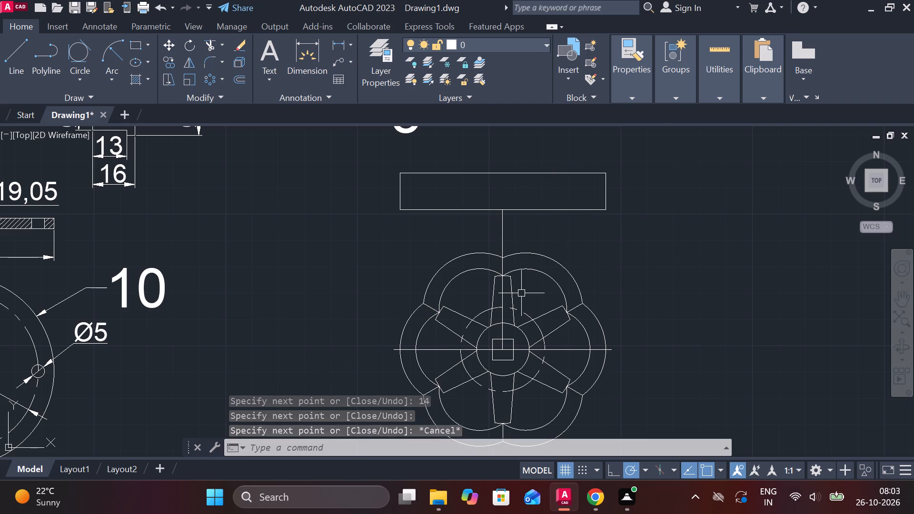
Extend the side edges of the top and upper-right spokes to the inner six-lobed outline.
scroll(495, 292, "up", 2)
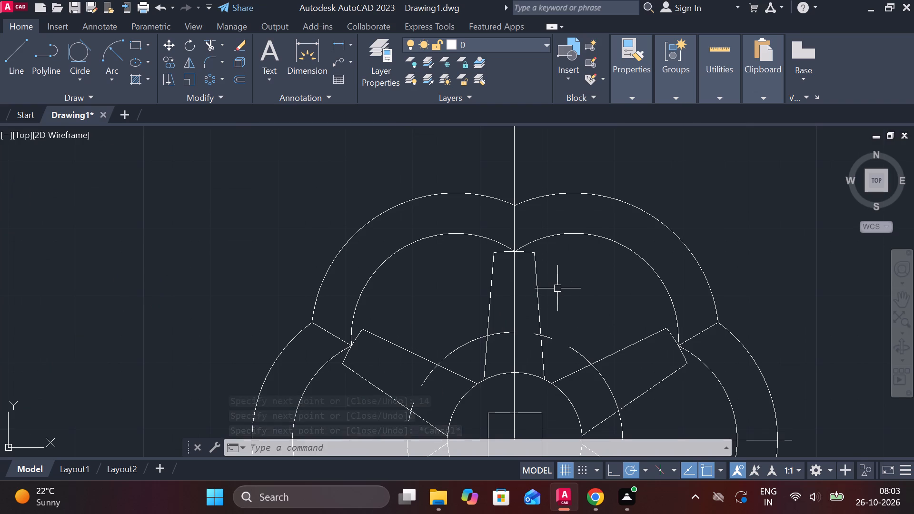
type("EX")
key("space")
left_click(531, 274)
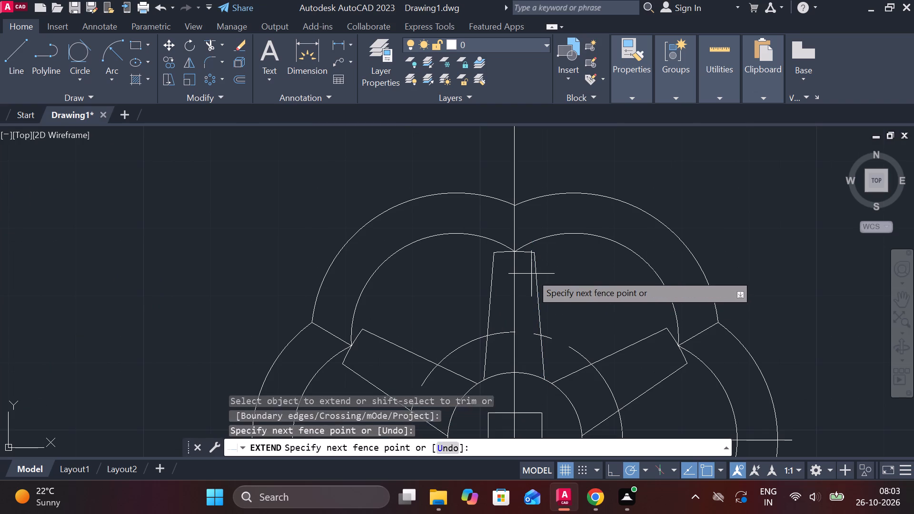
left_click(534, 274)
left_click(542, 274)
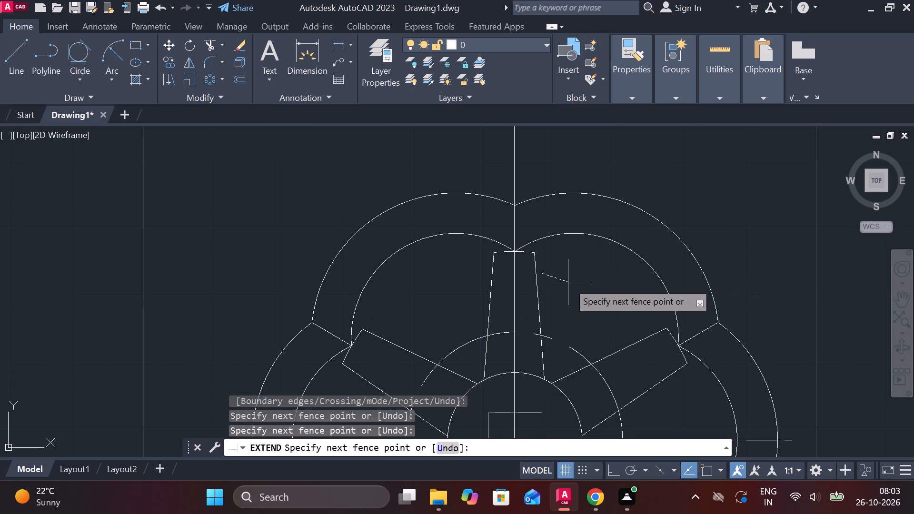
left_click(568, 282)
left_click_drag(568, 282, 413, 319)
left_click_drag(428, 305, 659, 411)
Extend the side edges of the lower-right, bottom, upper-left and lower-left spokes to the inner six-lobed outline.
middle_click_drag(644, 395, 628, 209)
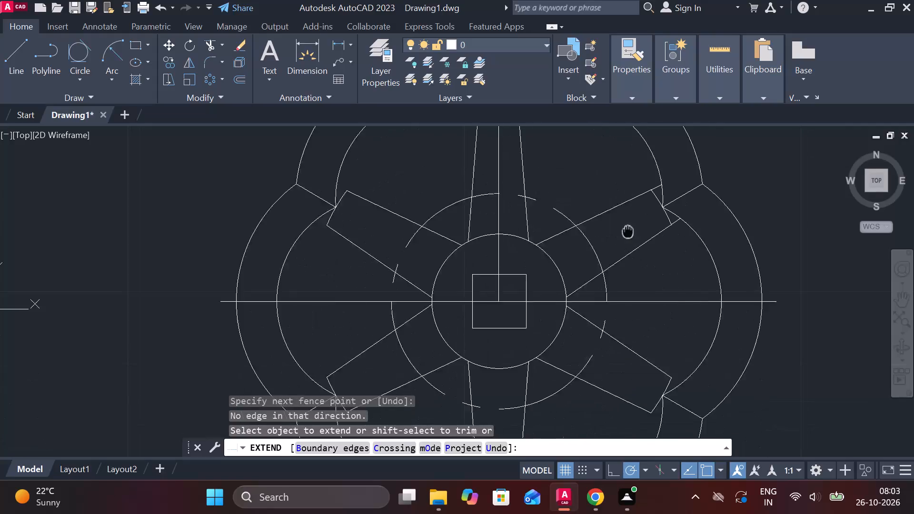
left_click_drag(657, 277, 447, 386)
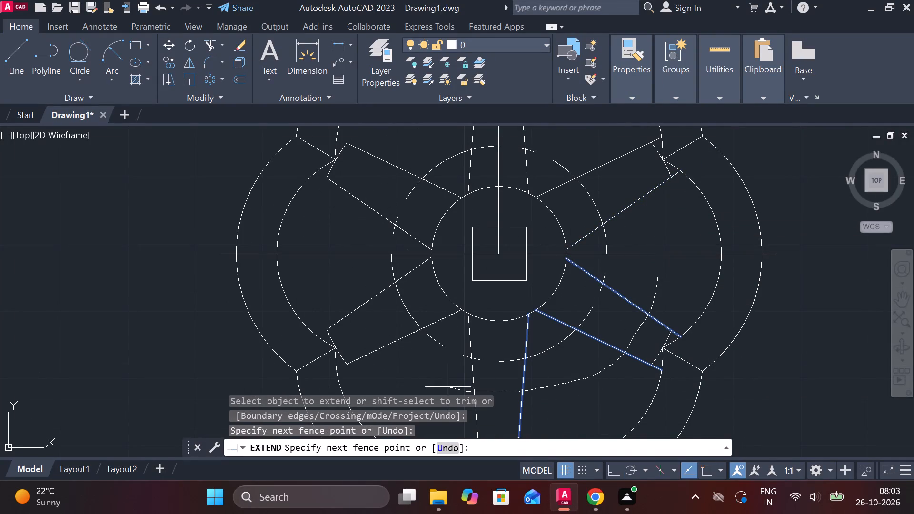
left_click_drag(447, 386, 369, 280)
left_click_drag(351, 238, 371, 175)
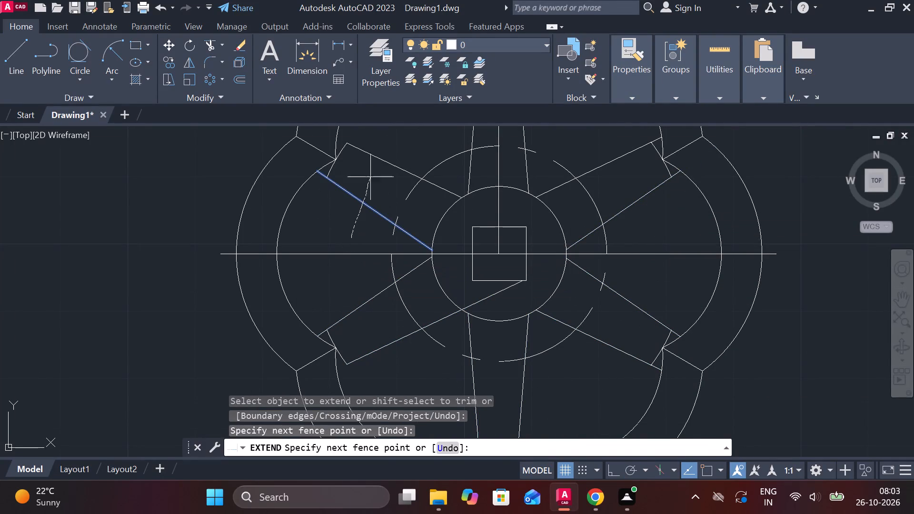
left_click_drag(371, 175, 395, 144)
left_click_drag(343, 274, 388, 373)
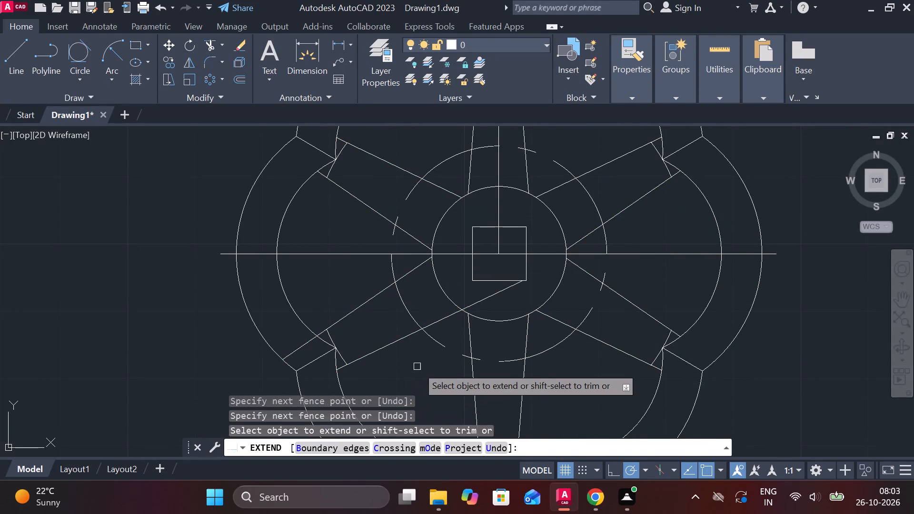
key("Escape")
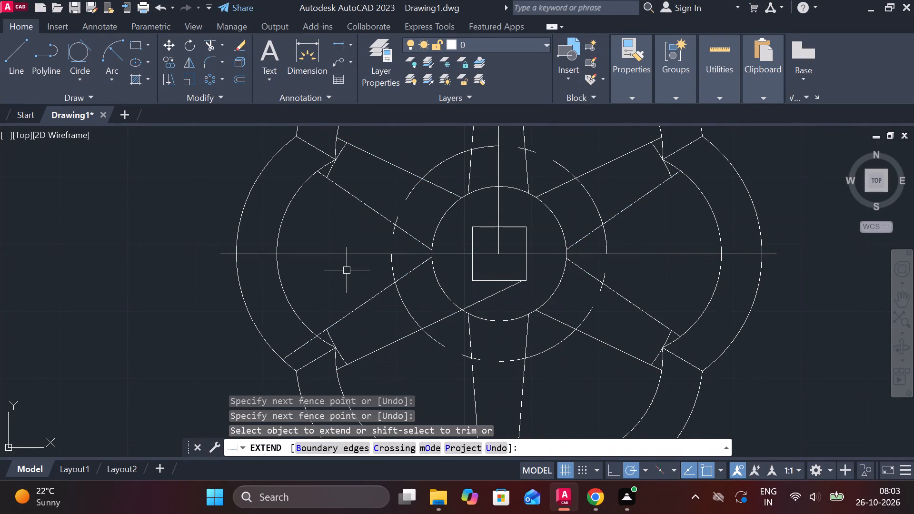
Trim away the old end lines of the top and upper-right spokes inside the inner outline.
middle_click_drag(294, 292, 316, 252)
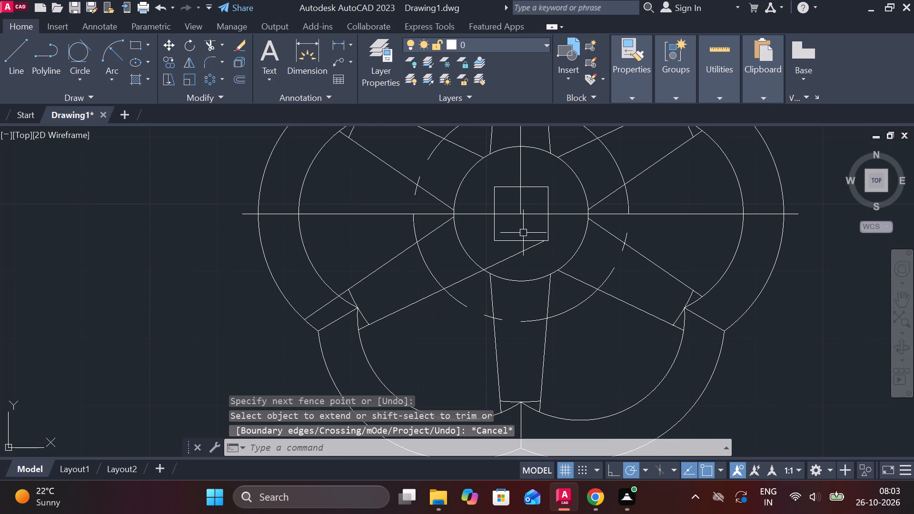
middle_click_drag(525, 232, 457, 448)
type("TR")
key("space")
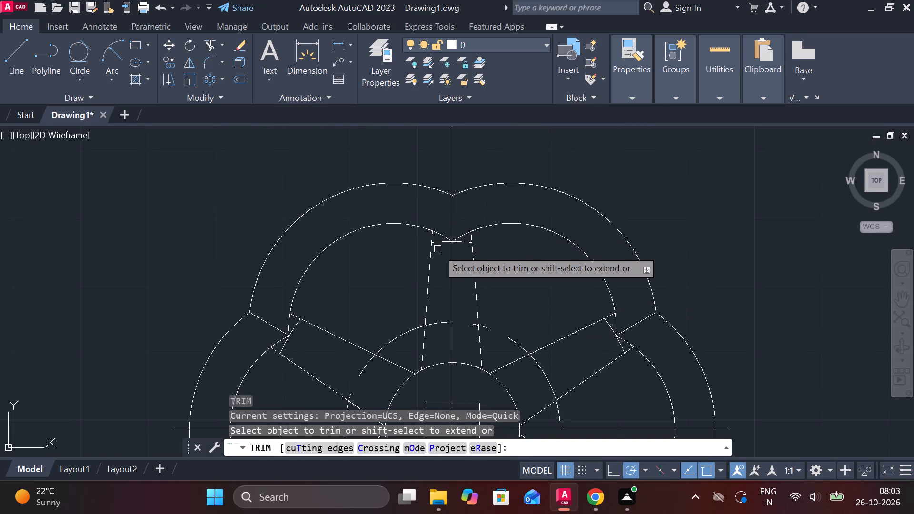
left_click(440, 245)
left_click(466, 242)
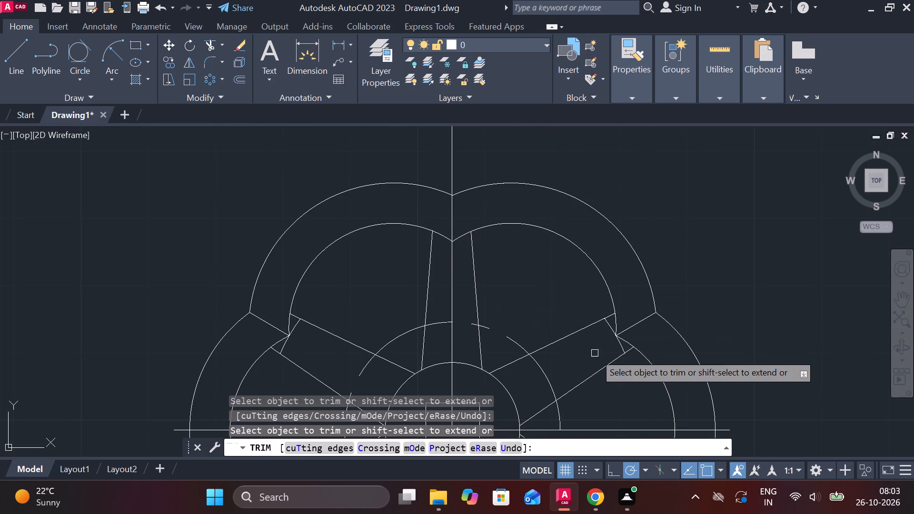
left_click(606, 323)
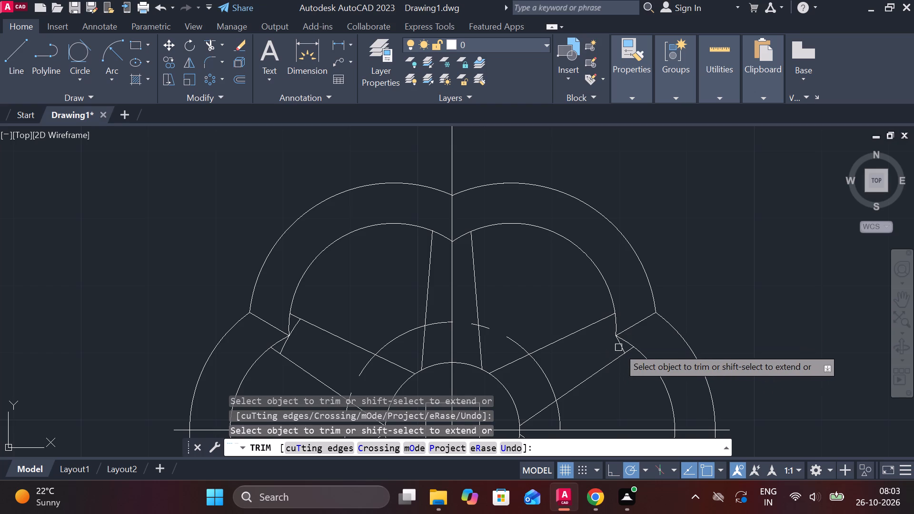
left_click(618, 347)
Trim away the old end lines of the lower-right and bottom spokes inside the inner outline.
scroll(620, 364, "down", 2)
middle_click_drag(616, 370, 572, 259)
scroll(600, 319, "up", 2)
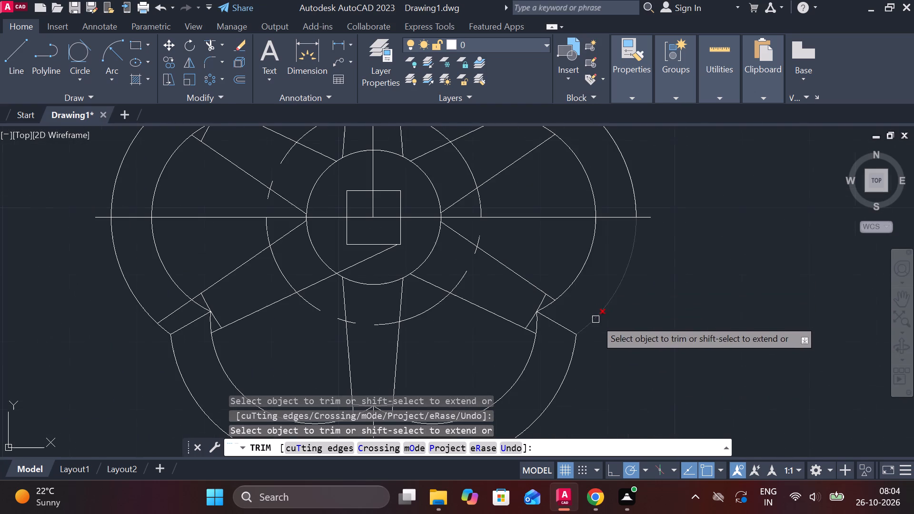
left_click(543, 299)
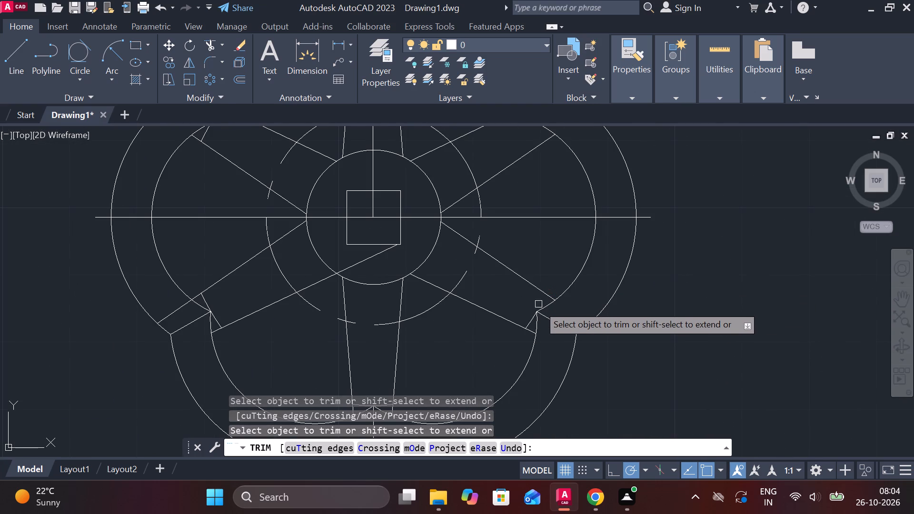
left_click(530, 321)
middle_click_drag(476, 345, 571, 246)
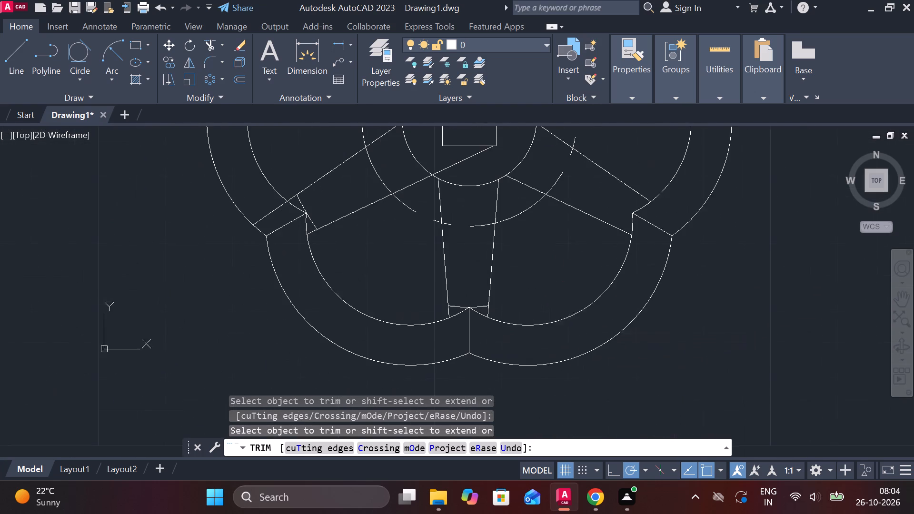
scroll(496, 309, "up", 2)
left_click_drag(461, 306, 461, 297)
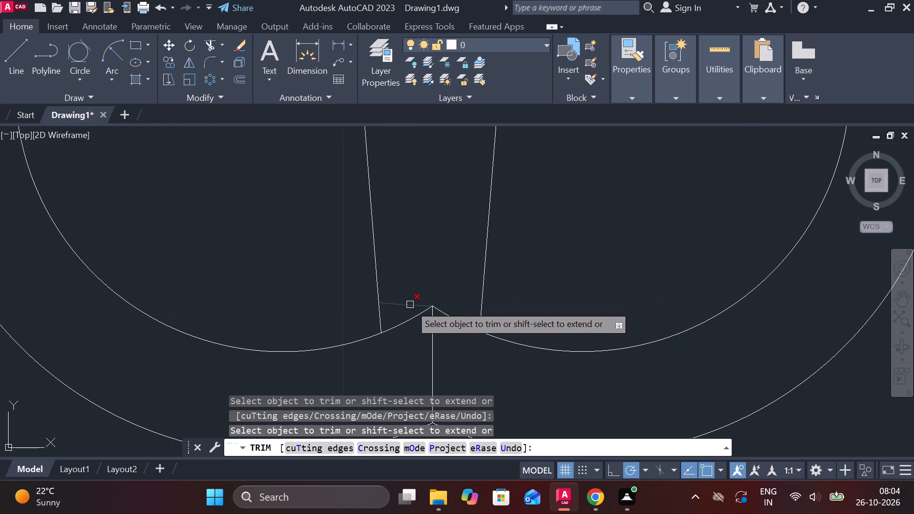
left_click(410, 305)
Trim the lower-left spoke's old end line and its upper edge's overshoot between the inner and outer outlines.
scroll(428, 306, "down", 3)
scroll(339, 255, "up", 2)
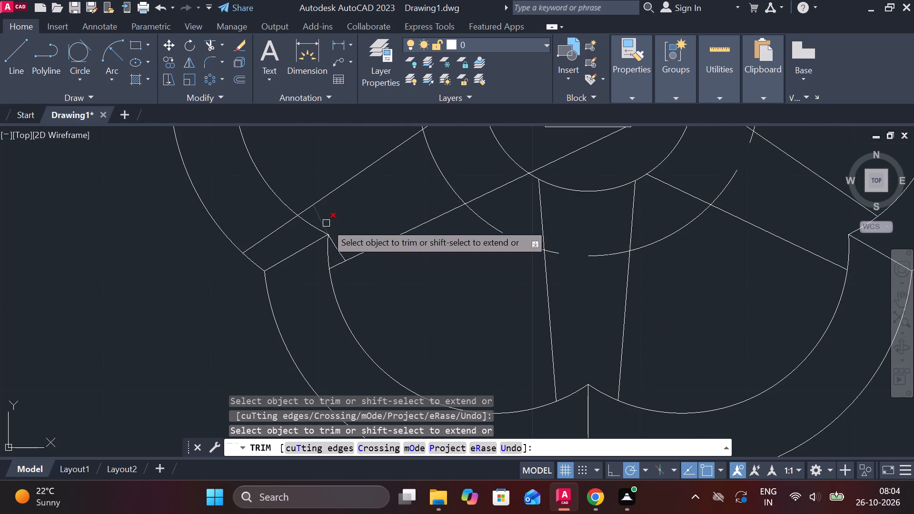
left_click(317, 220)
left_click(341, 252)
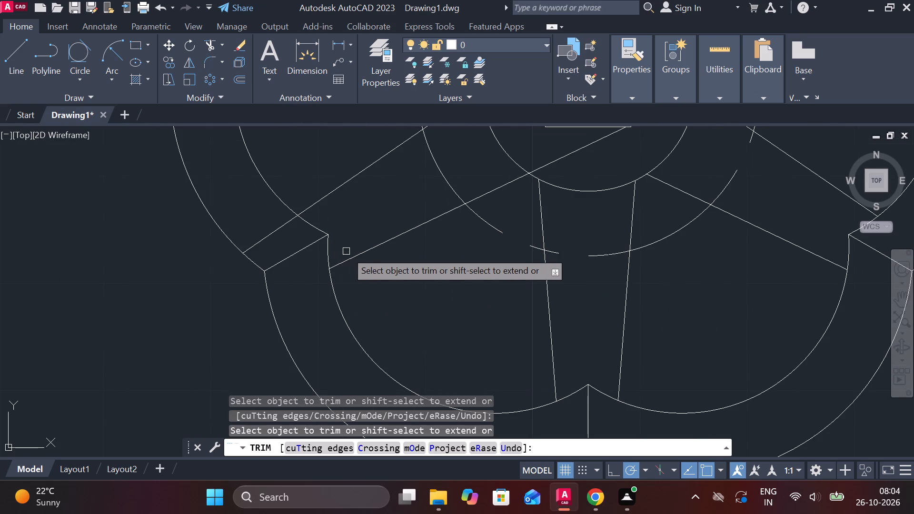
left_click(271, 236)
Trim away the upper-left spoke's old end line on both sides of the inner outline's notch.
scroll(280, 241, "down", 1)
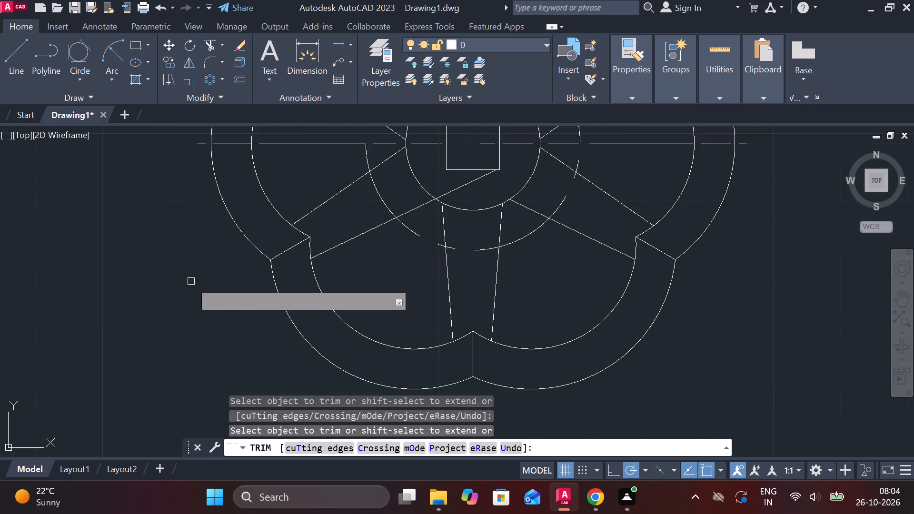
middle_click_drag(188, 282, 284, 434)
scroll(388, 217, "up", 1)
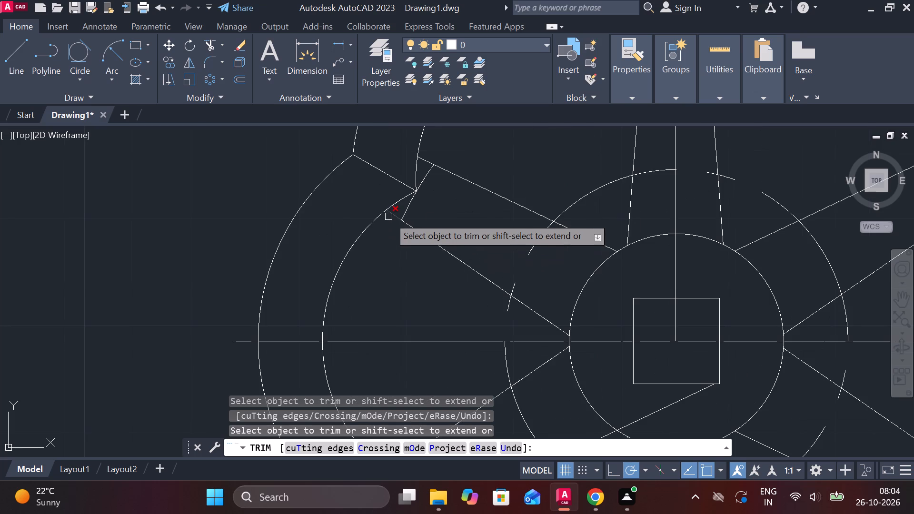
left_click(407, 212)
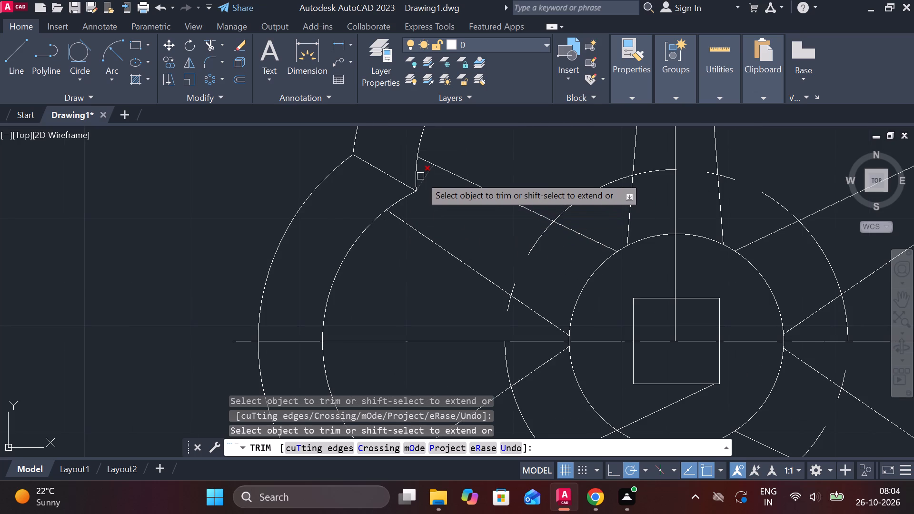
left_click(420, 176)
Trim the lower-left spoke's edge line projecting inside the hub circle toward the square.
scroll(434, 183, "down", 1)
middle_click_drag(475, 160, 380, 303)
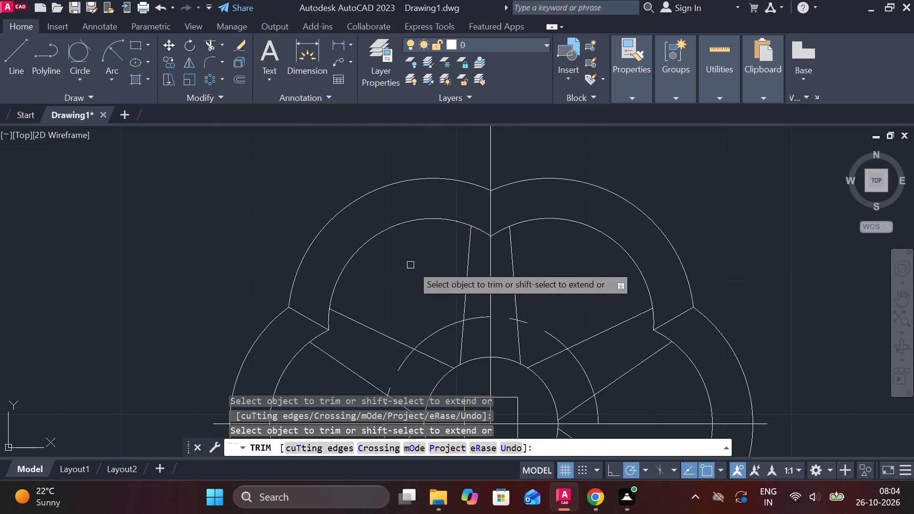
scroll(501, 270, "down", 2)
middle_click_drag(618, 327, 589, 301)
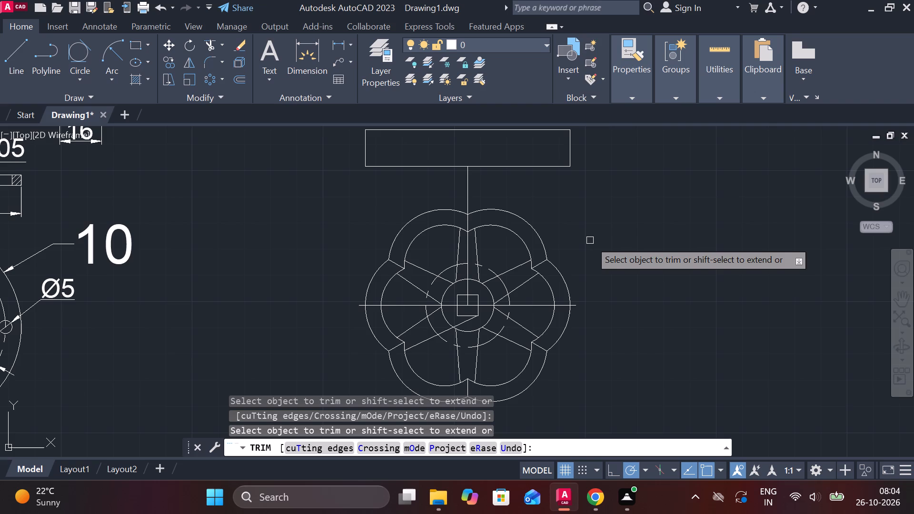
left_click(467, 324)
middle_click_drag(571, 260, 575, 307)
key("Escape")
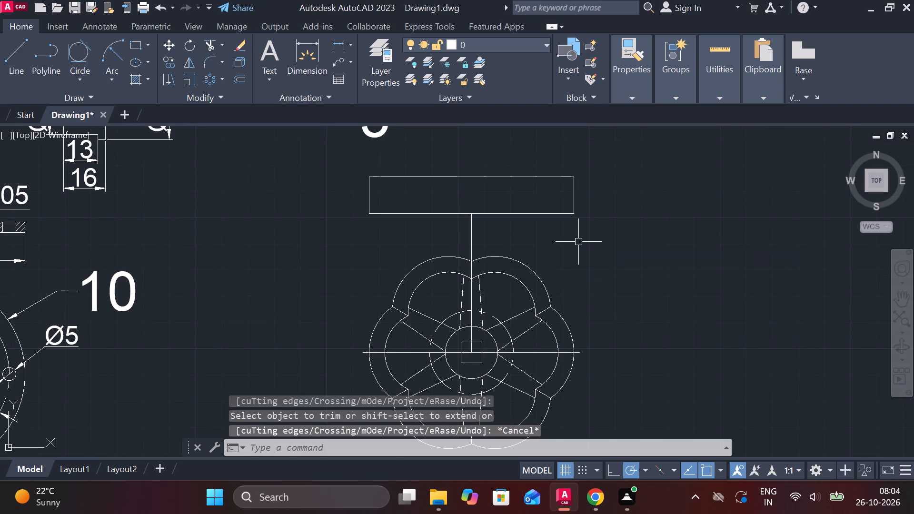
Draw a vertical centre line about 23 mm long from the upper view's bottom-edge midpoint up past its top edge.
scroll(461, 208, "up", 1)
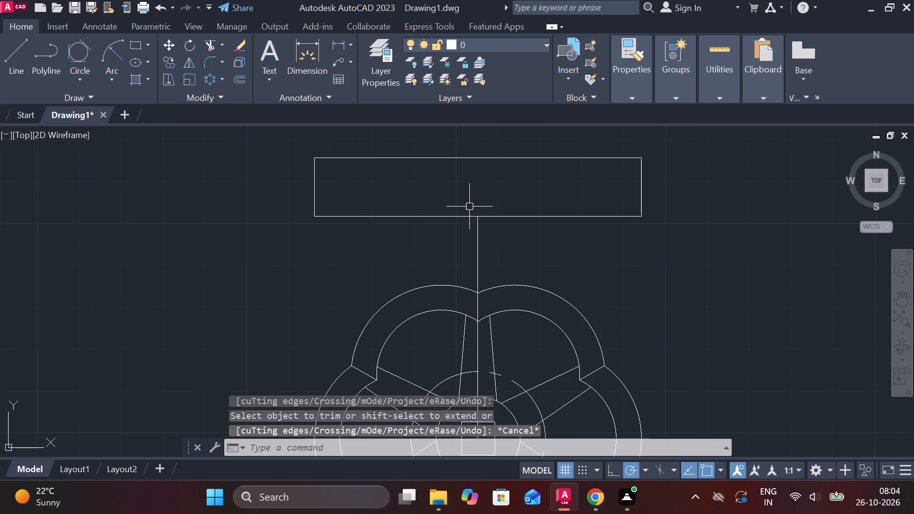
key("l")
key("Return")
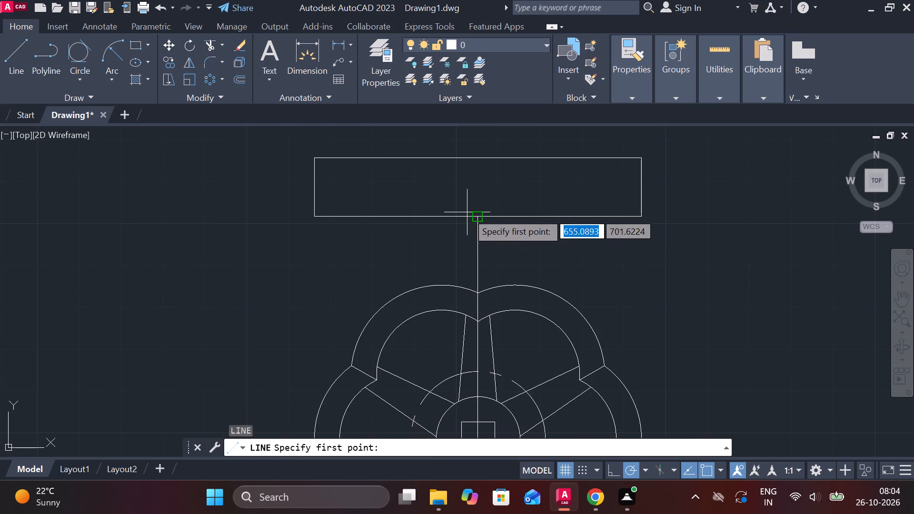
left_click(471, 213)
left_click(480, 158)
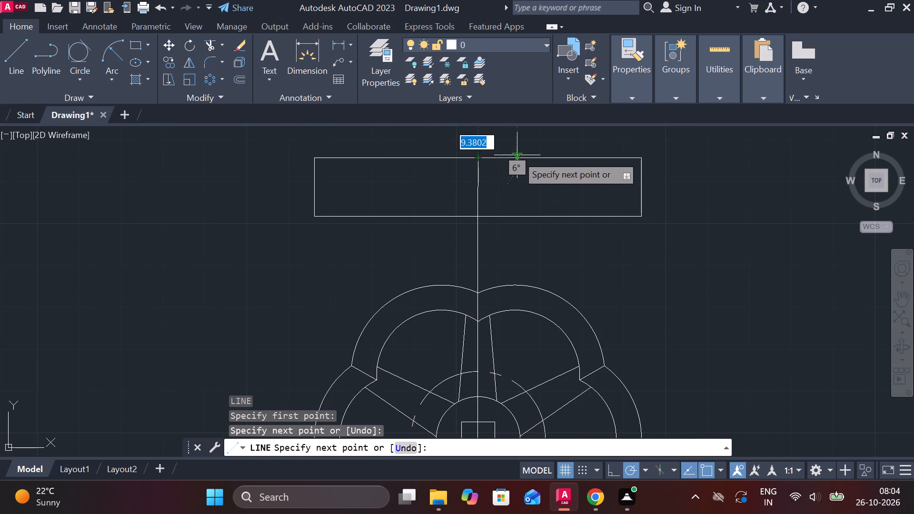
key("ctrl+z")
scroll(514, 168, "up", 2)
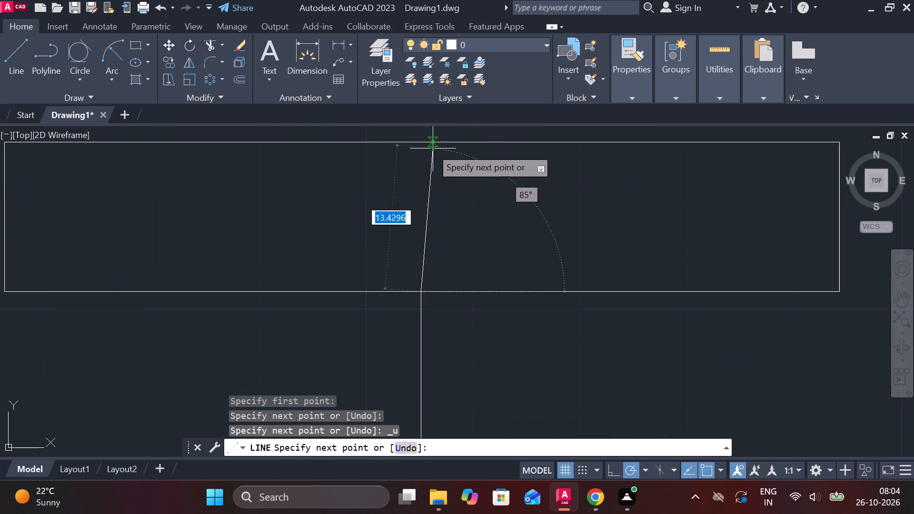
left_click(420, 143)
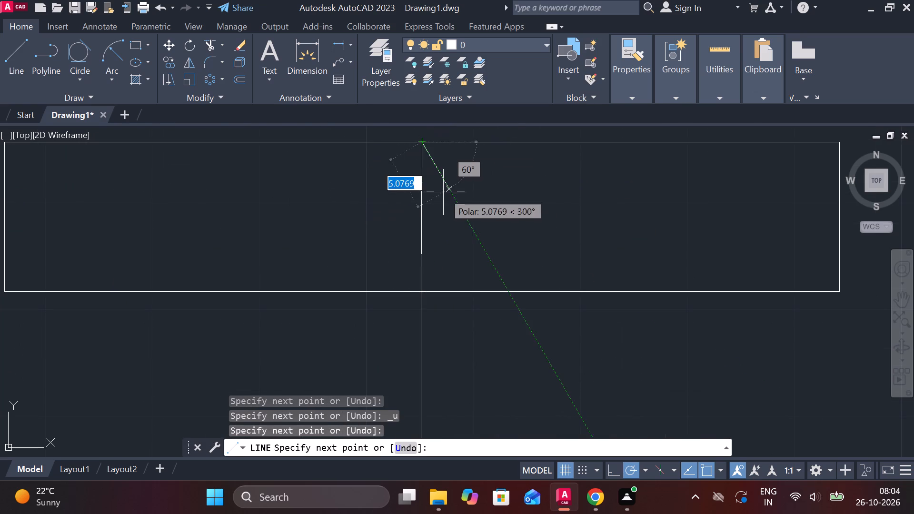
key("ctrl+z")
scroll(442, 193, "down", 1)
middle_click_drag(433, 159, 437, 234)
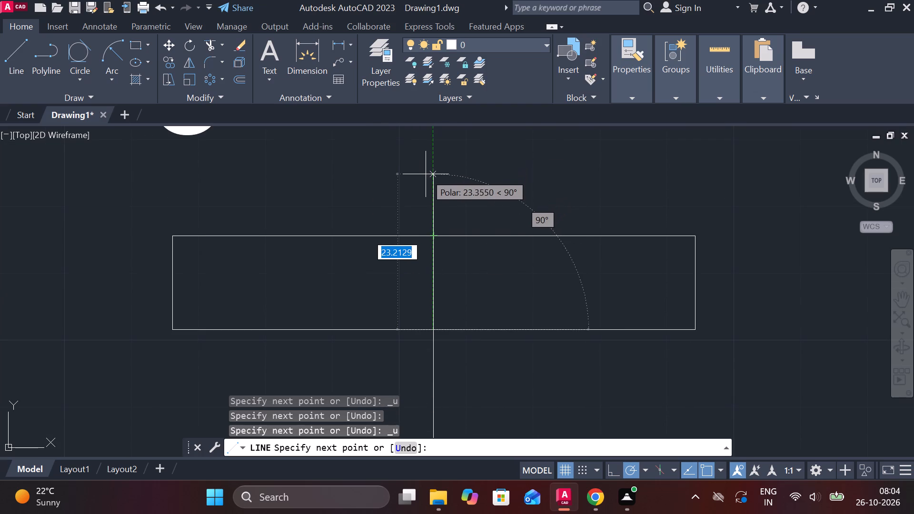
left_click(426, 174)
key("Escape")
Trim off the part of the centre line above the upper view's top edge.
type("TR")
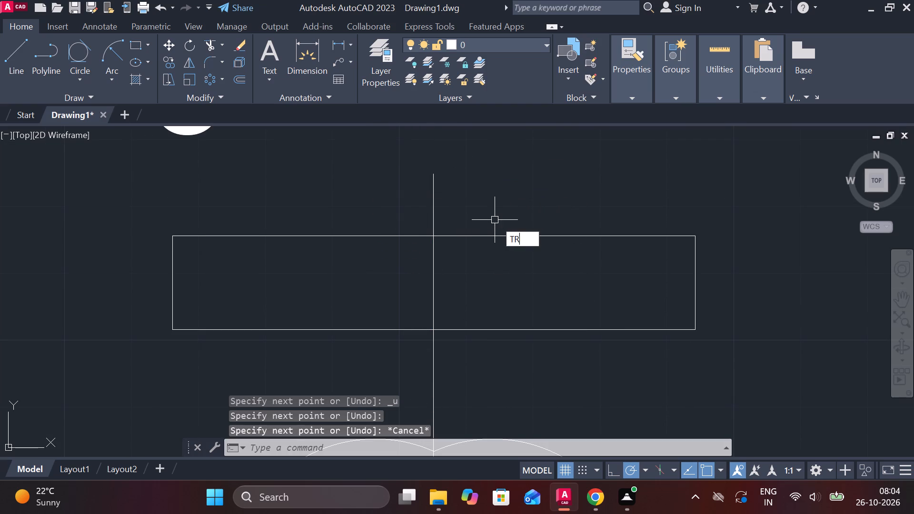
key("space")
left_click_drag(495, 220, 422, 214)
key("Escape")
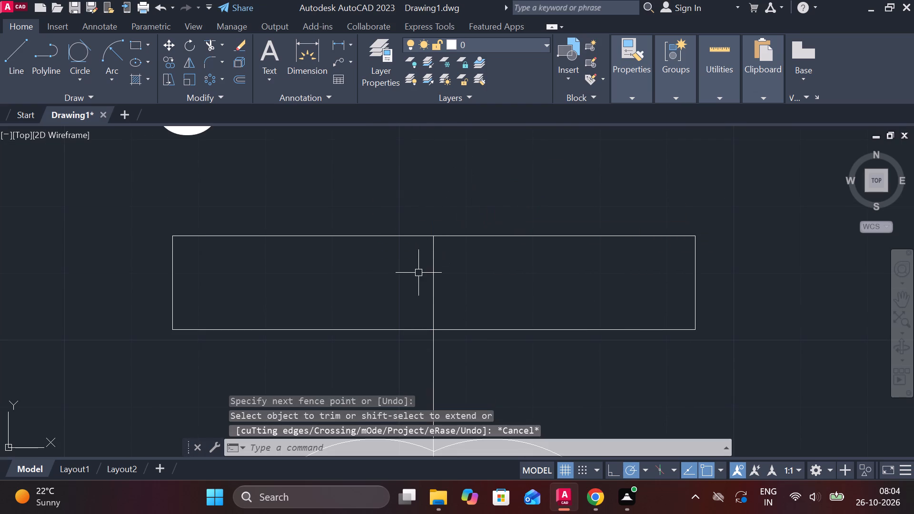
Offset the upper view's vertical centre line 4 mm to each side.
left_click(433, 266)
key("o")
key("Return")
key("Return")
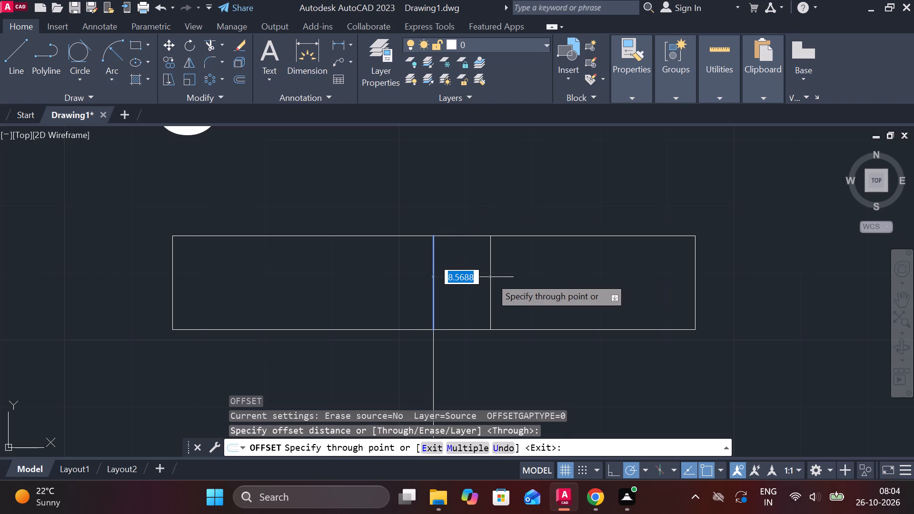
type("4")
key("space")
left_click(437, 277)
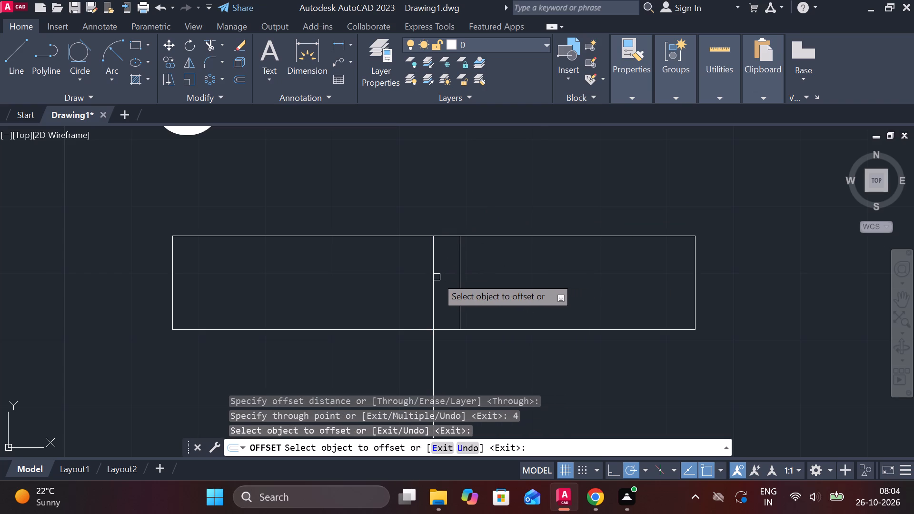
left_click(432, 272)
type("4")
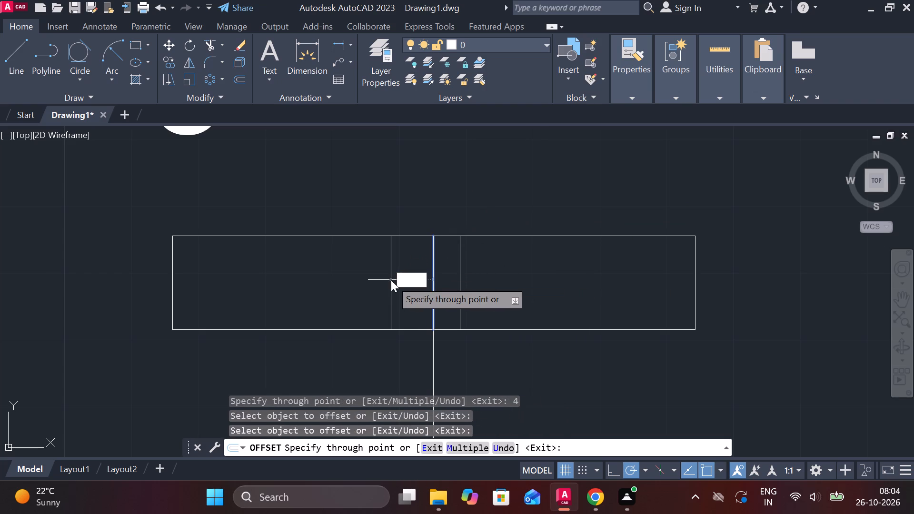
key("space")
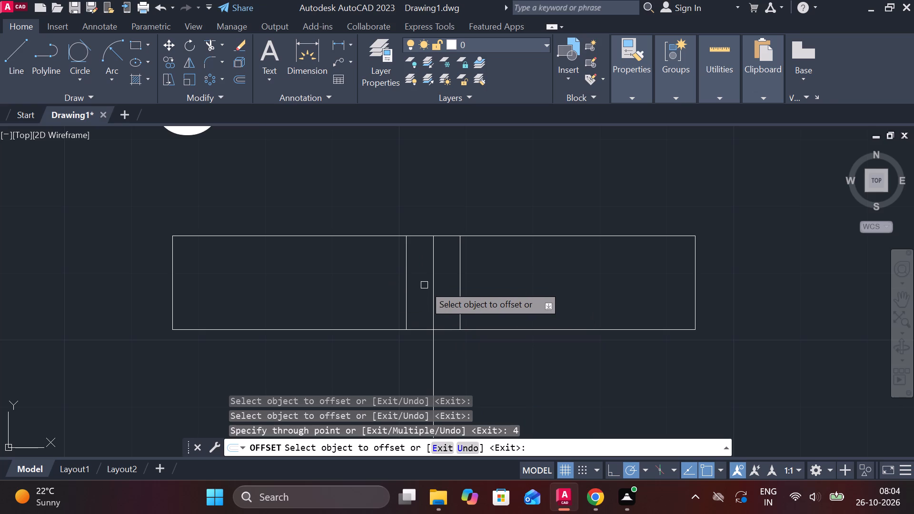
Offset the upper view's vertical centre line 10 mm to each side for the hub edges.
left_click(431, 278)
key("1")
key("0")
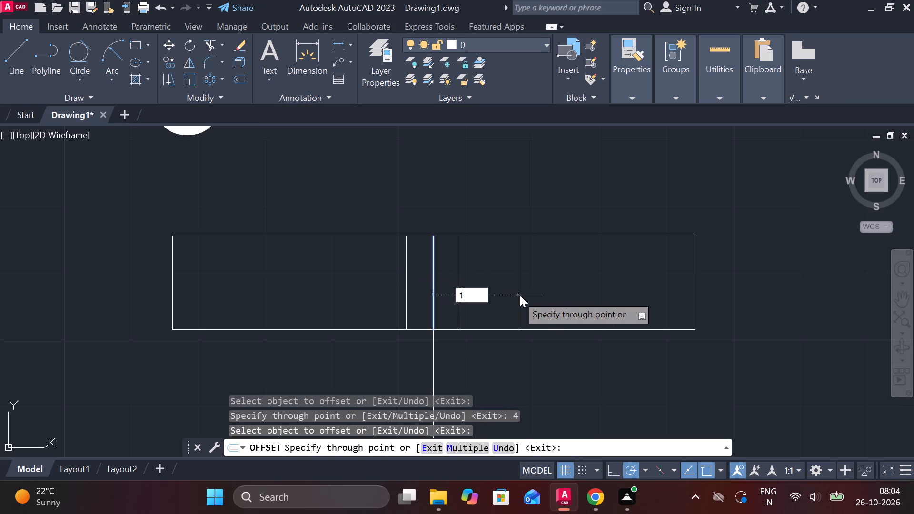
key("Return")
left_click(433, 290)
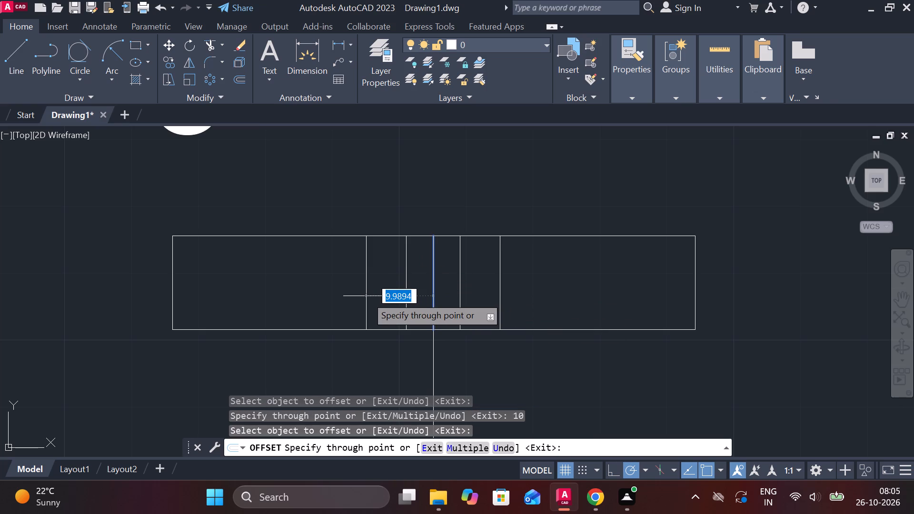
type("10")
key("Return")
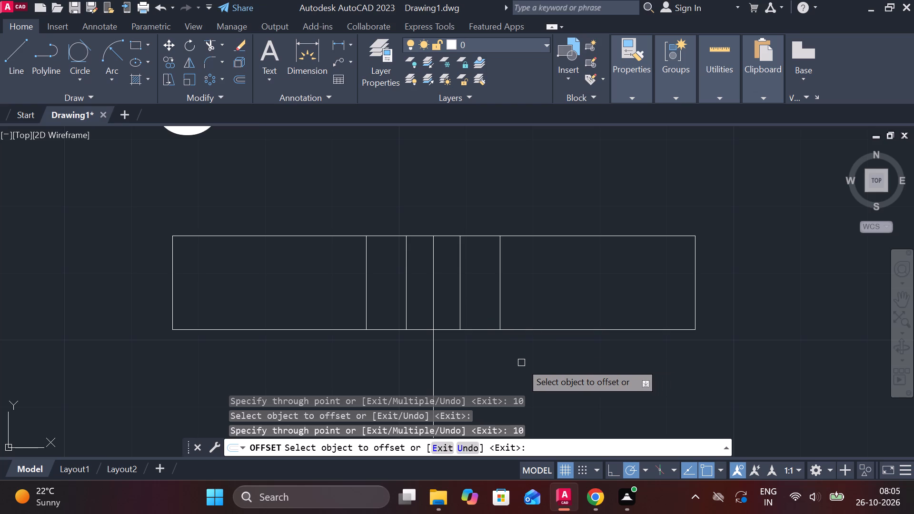
key("Escape")
Draw two crossing diagonals between opposite corners of the 8 mm wide central strip in the upper view.
key("l")
key("Return")
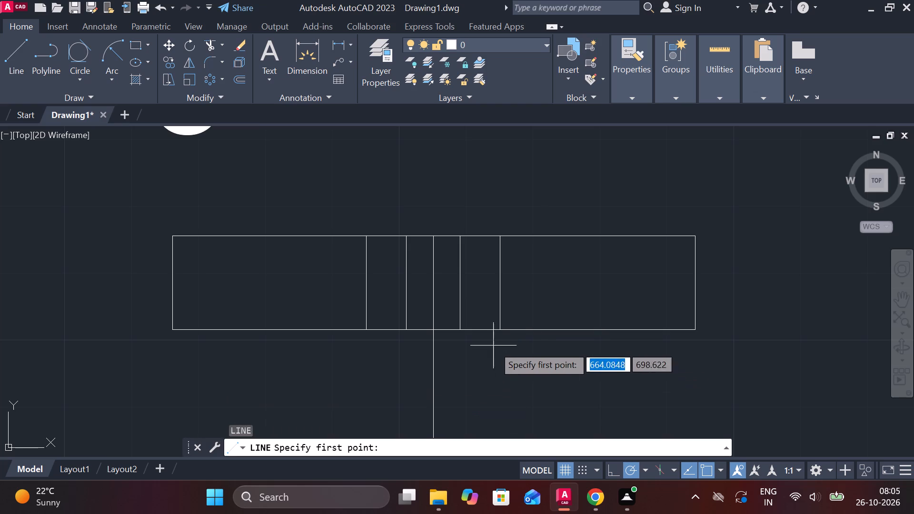
left_click(468, 332)
left_click(407, 242)
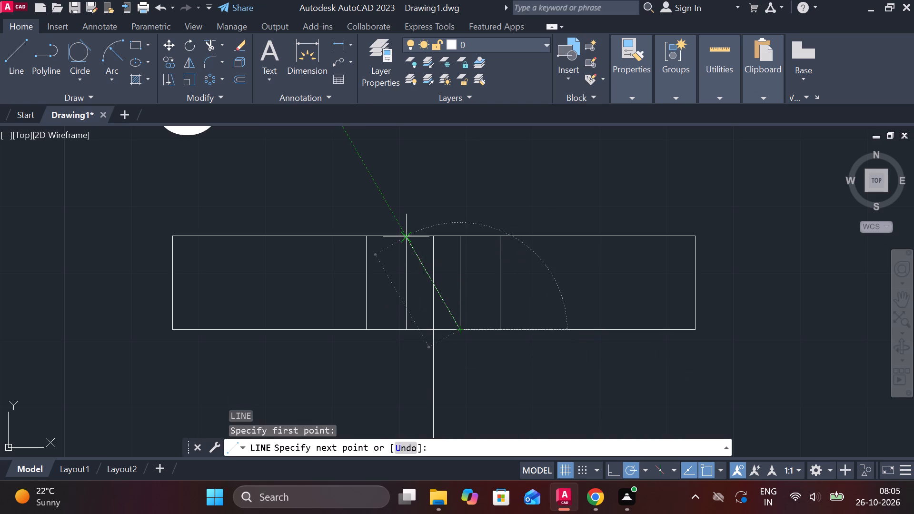
key("Escape")
key("space")
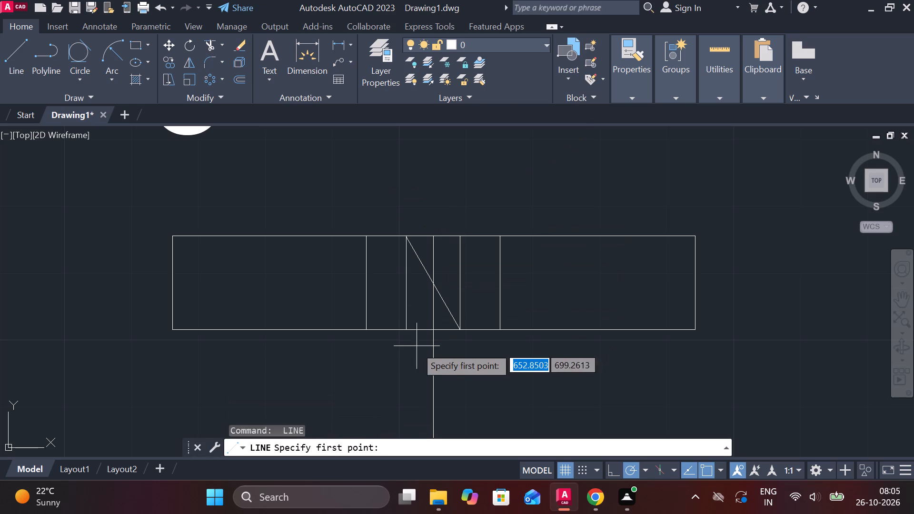
left_click(408, 326)
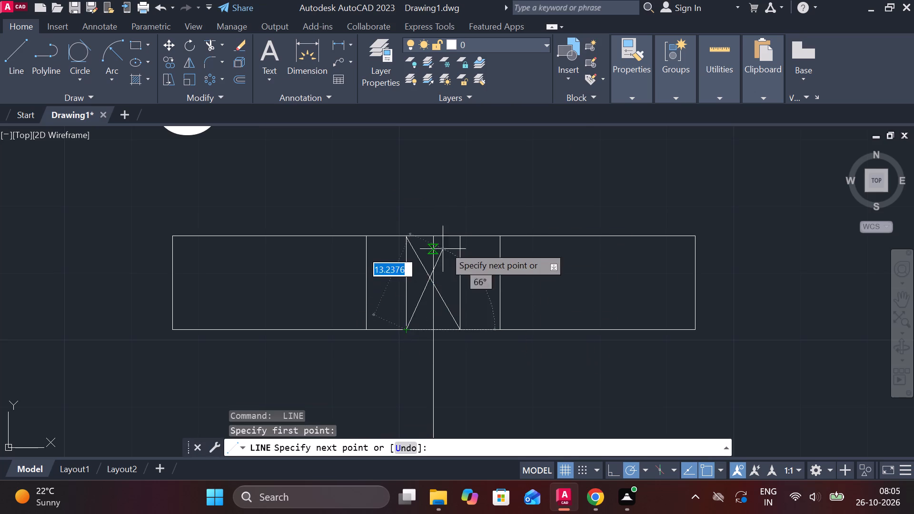
left_click(450, 234)
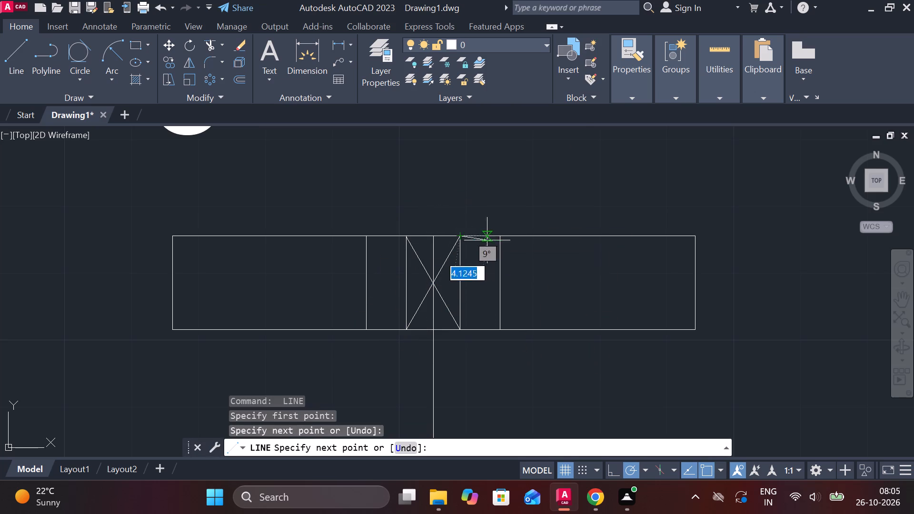
key("Escape")
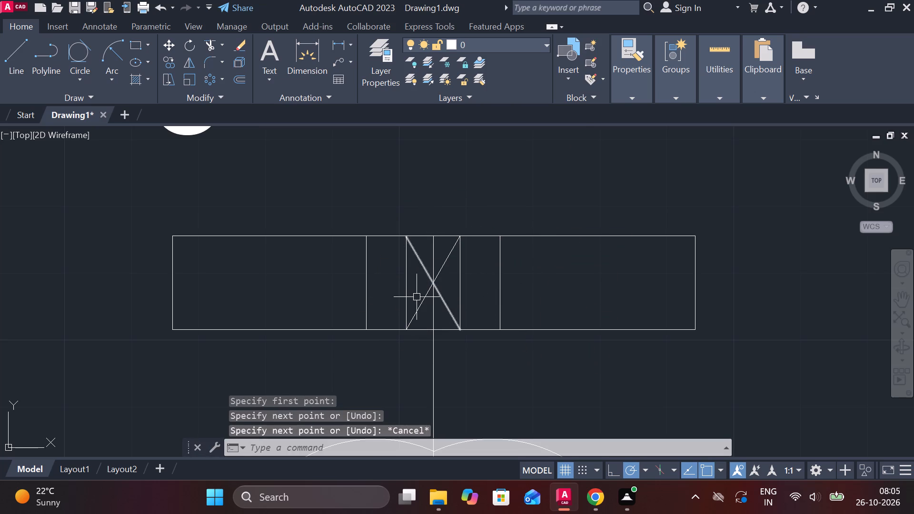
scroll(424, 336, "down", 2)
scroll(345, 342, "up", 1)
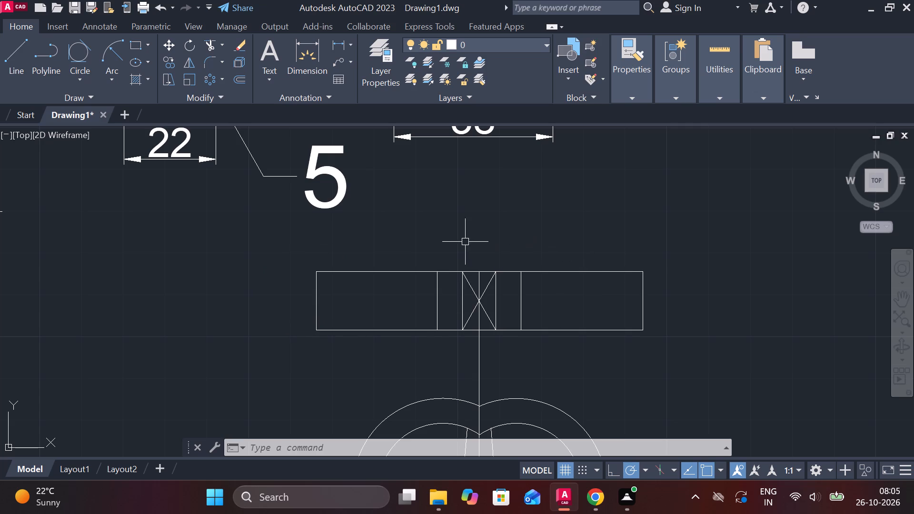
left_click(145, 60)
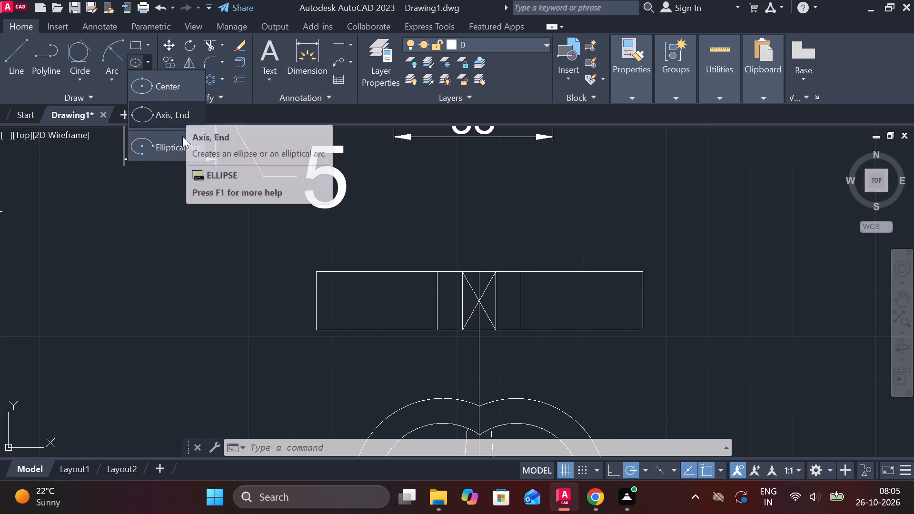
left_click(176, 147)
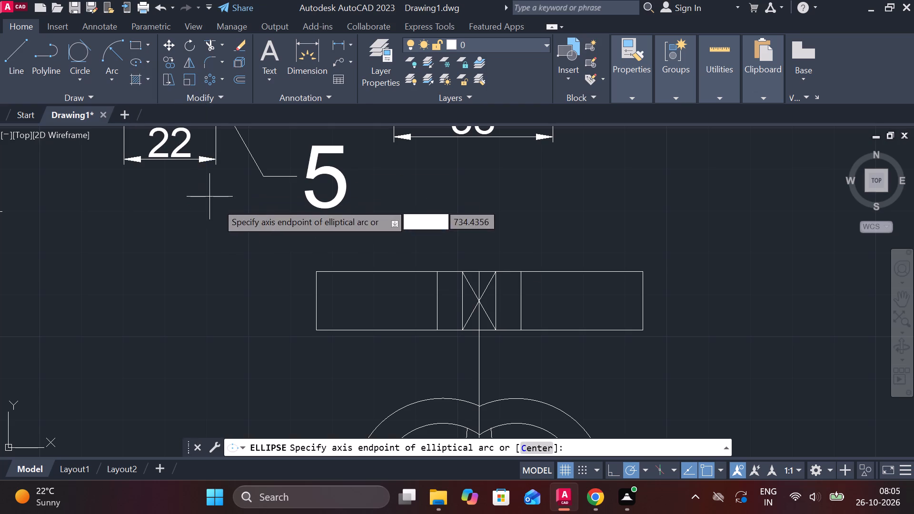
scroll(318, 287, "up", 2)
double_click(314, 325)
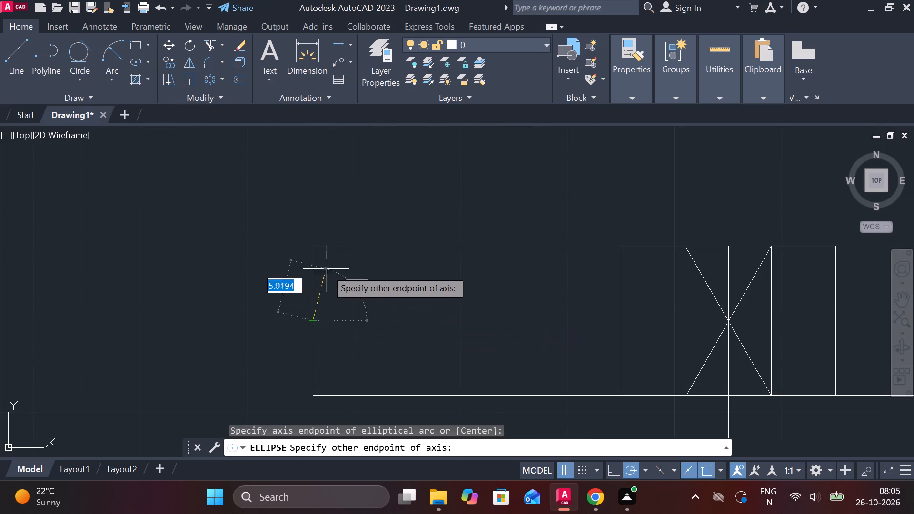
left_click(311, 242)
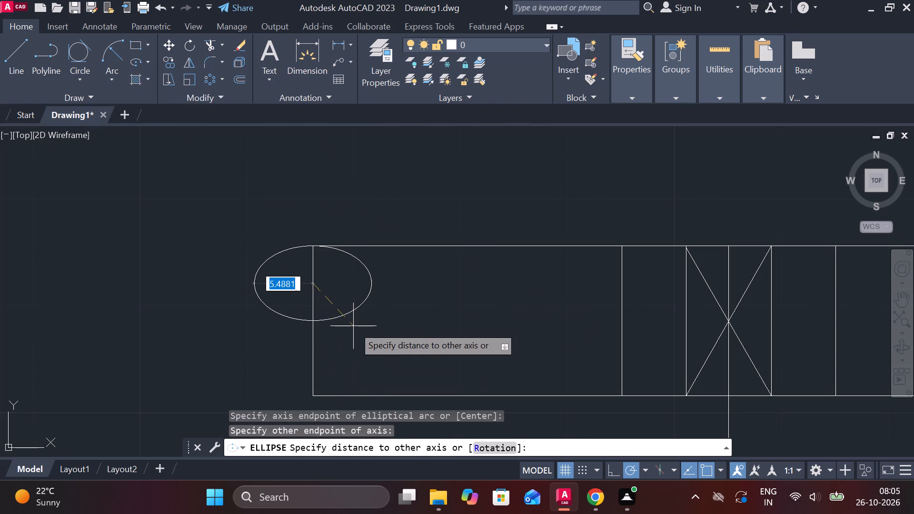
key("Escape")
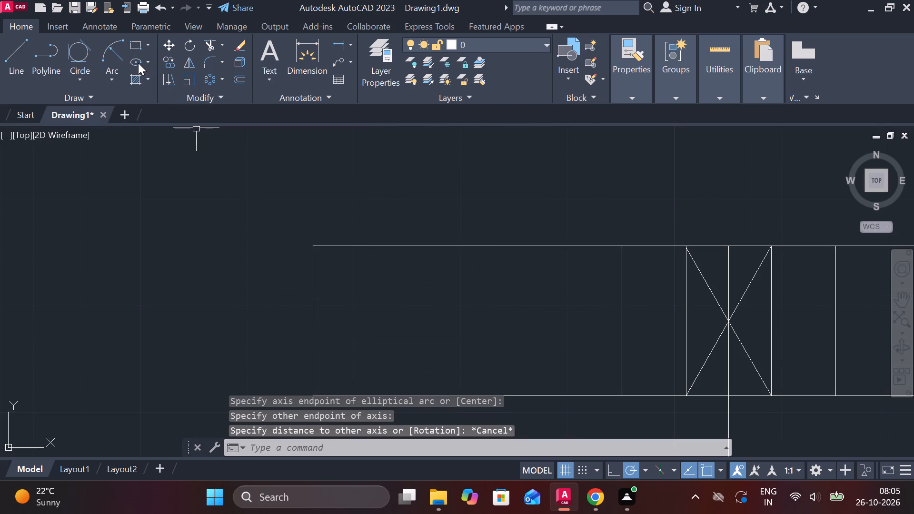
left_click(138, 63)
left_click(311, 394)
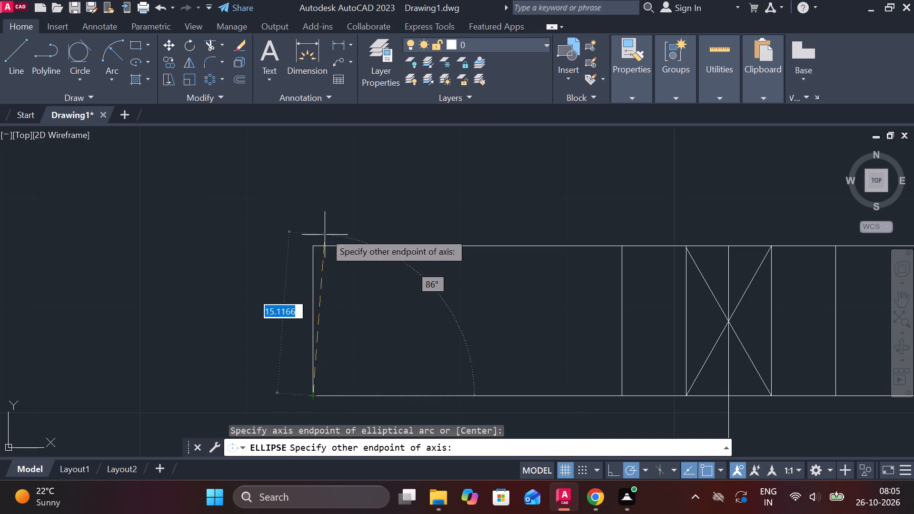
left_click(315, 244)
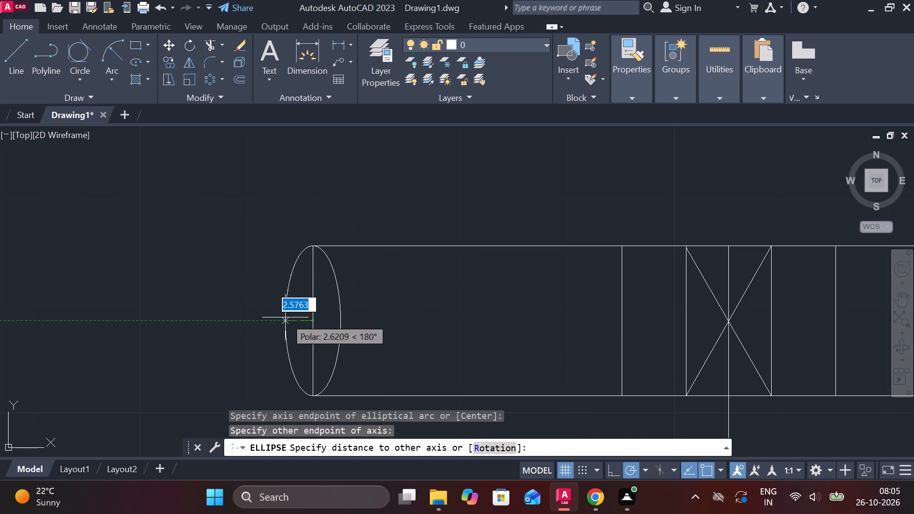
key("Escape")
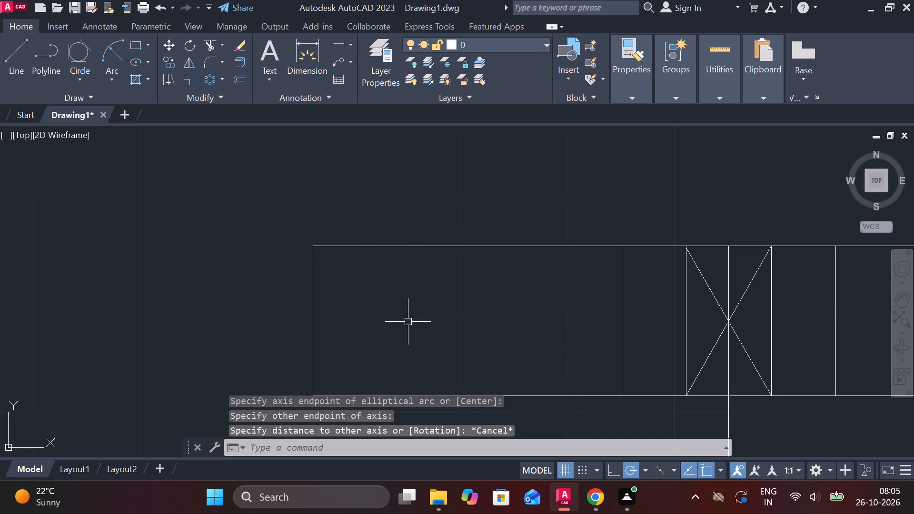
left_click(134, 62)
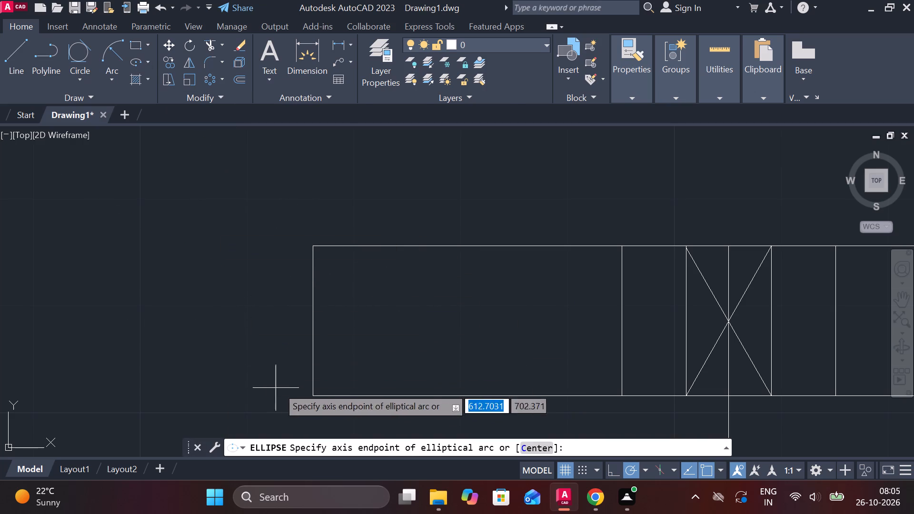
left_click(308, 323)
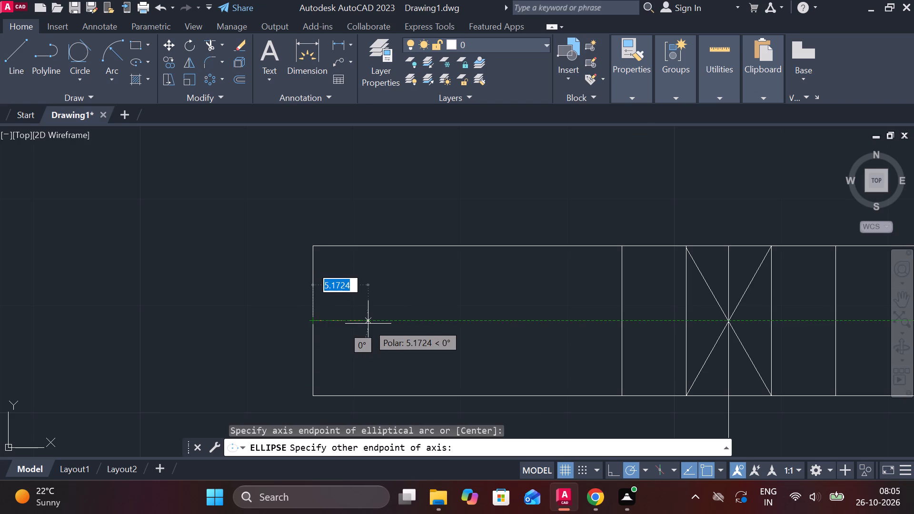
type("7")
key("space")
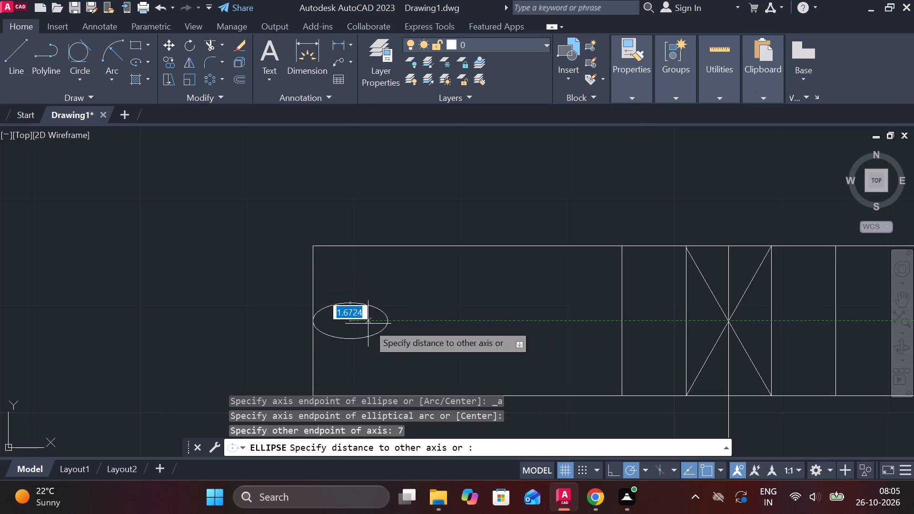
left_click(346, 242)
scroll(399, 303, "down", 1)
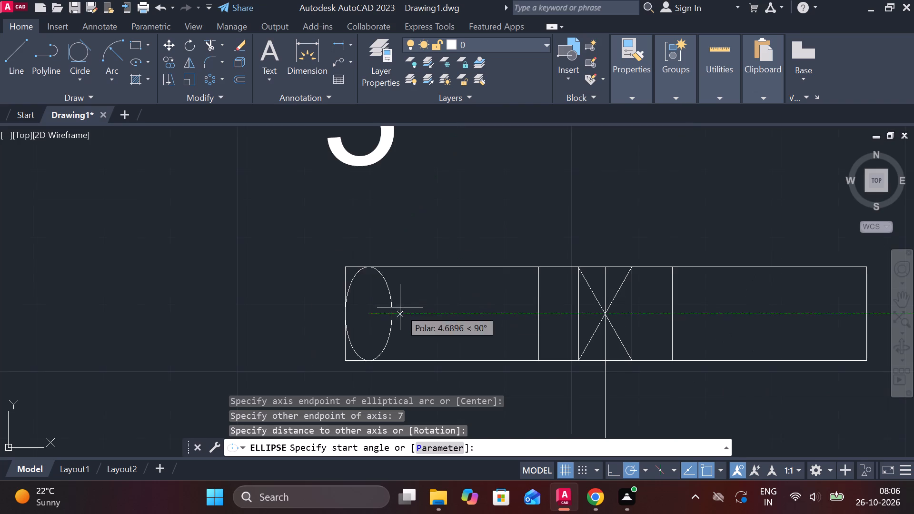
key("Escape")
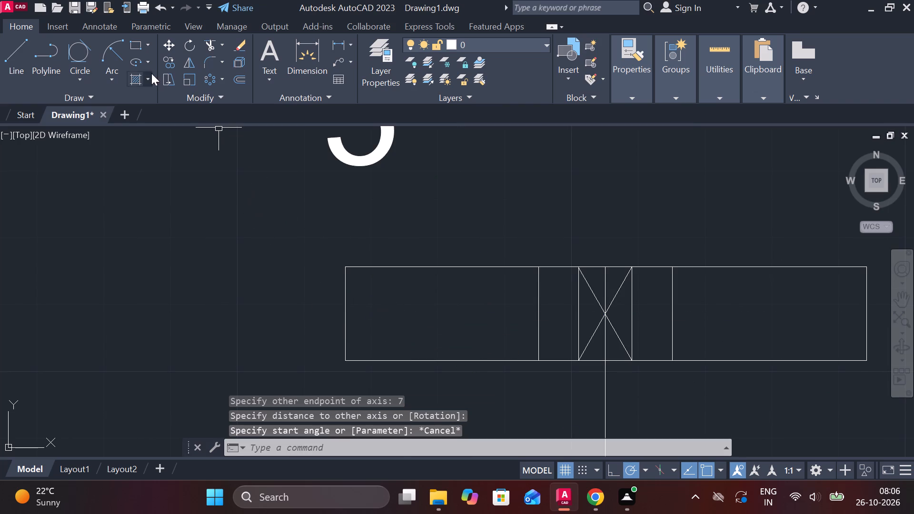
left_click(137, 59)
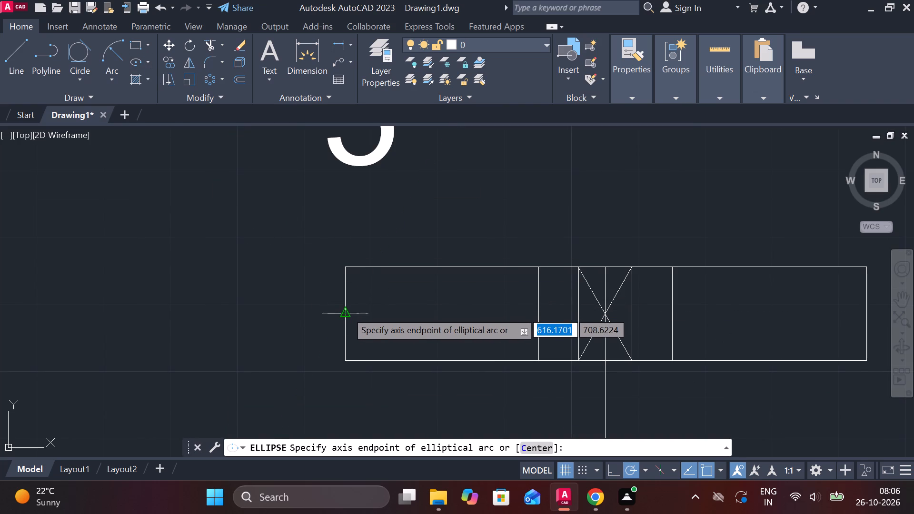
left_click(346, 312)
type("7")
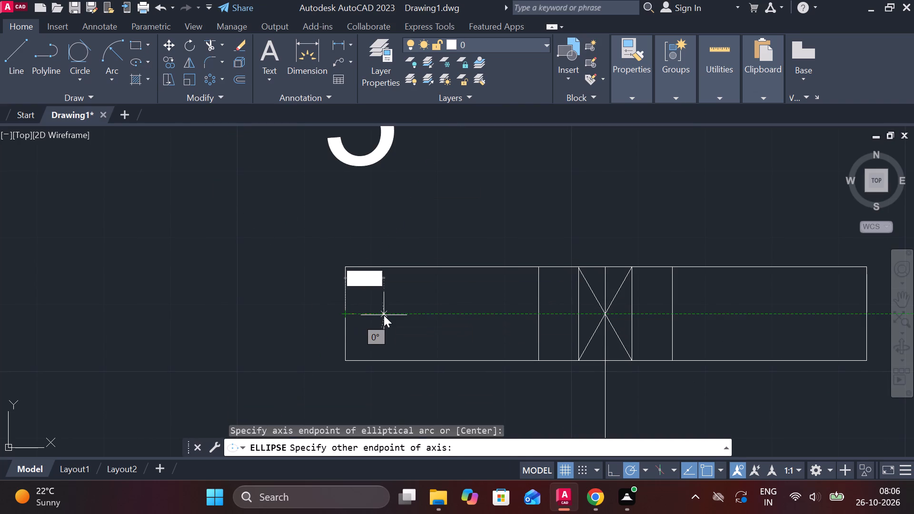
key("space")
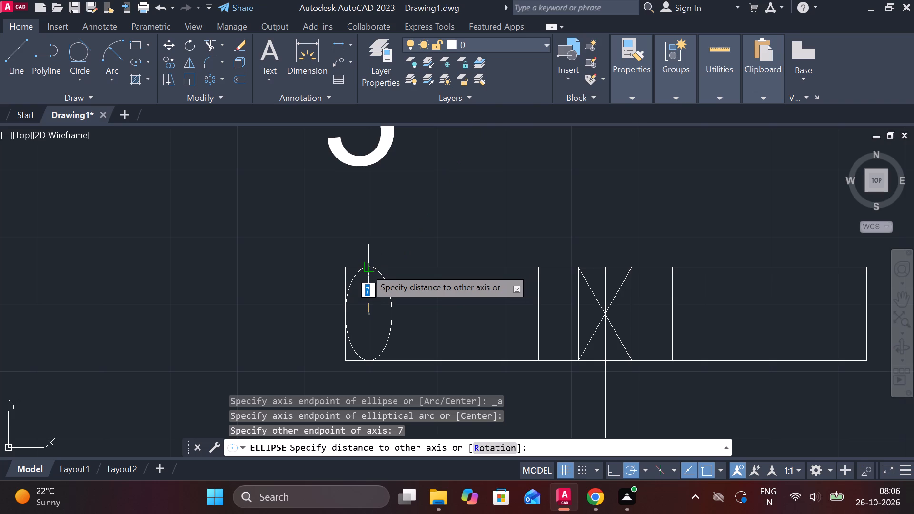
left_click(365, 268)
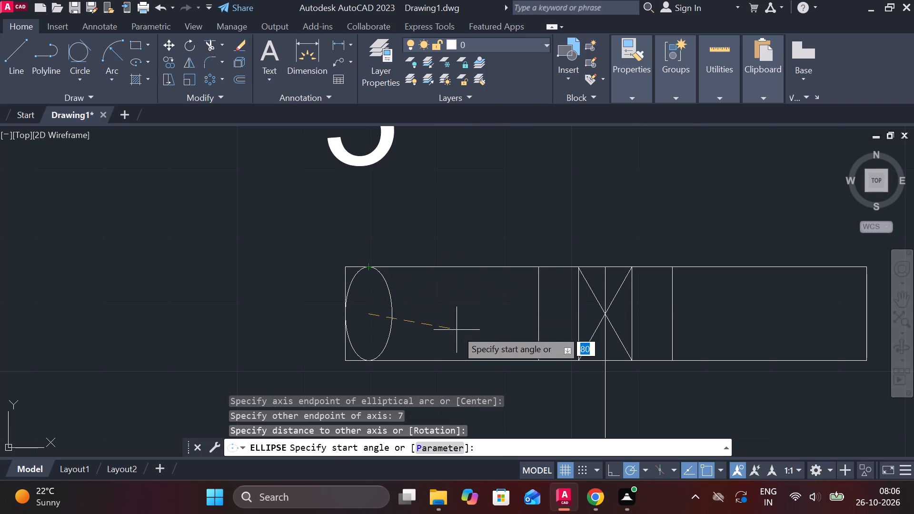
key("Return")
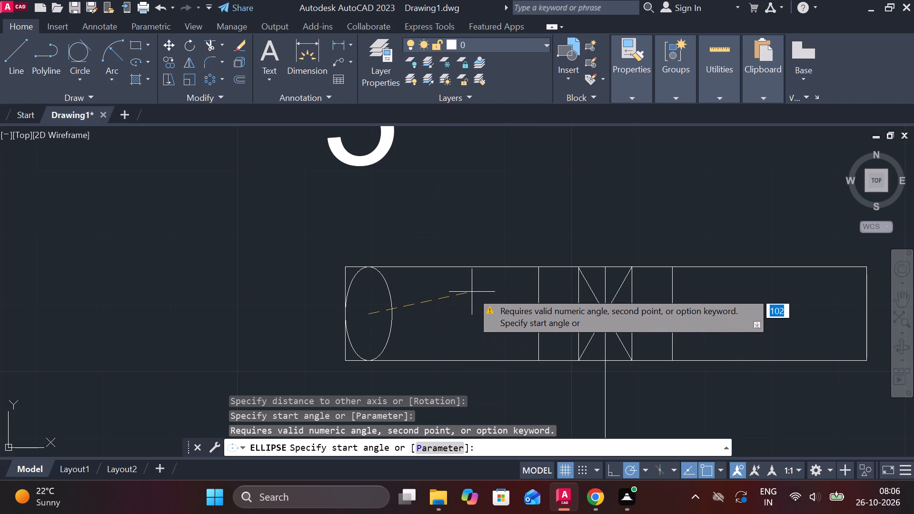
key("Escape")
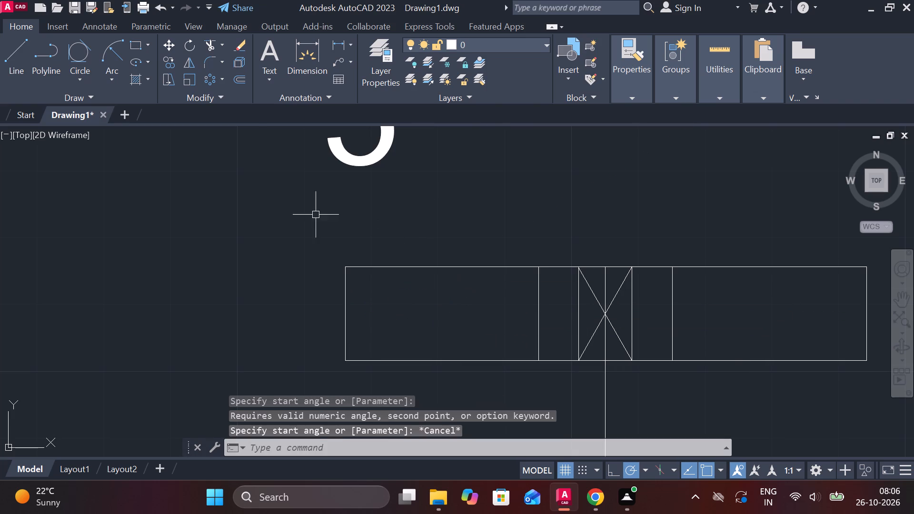
Draw an elliptical arc 7 mm wide and full view height from the upper view's left edge midpoint, with start angle 0.
left_click(133, 62)
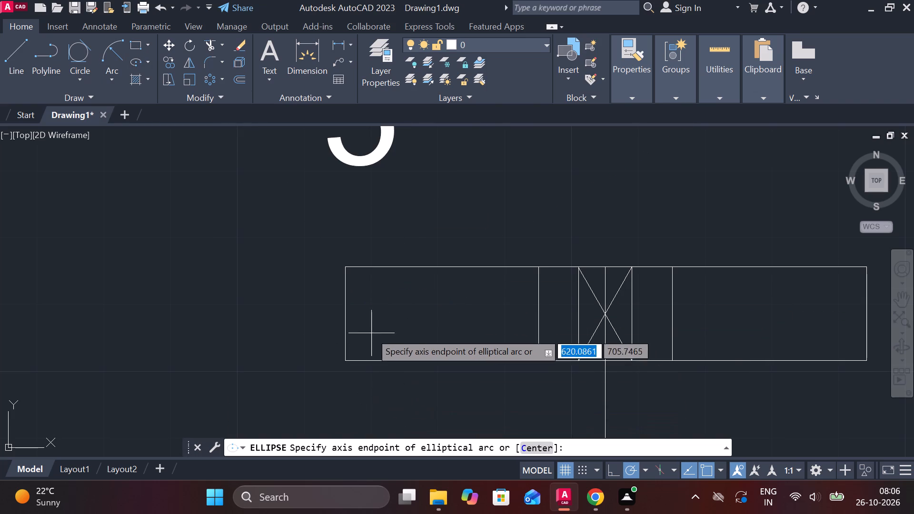
double_click(348, 309)
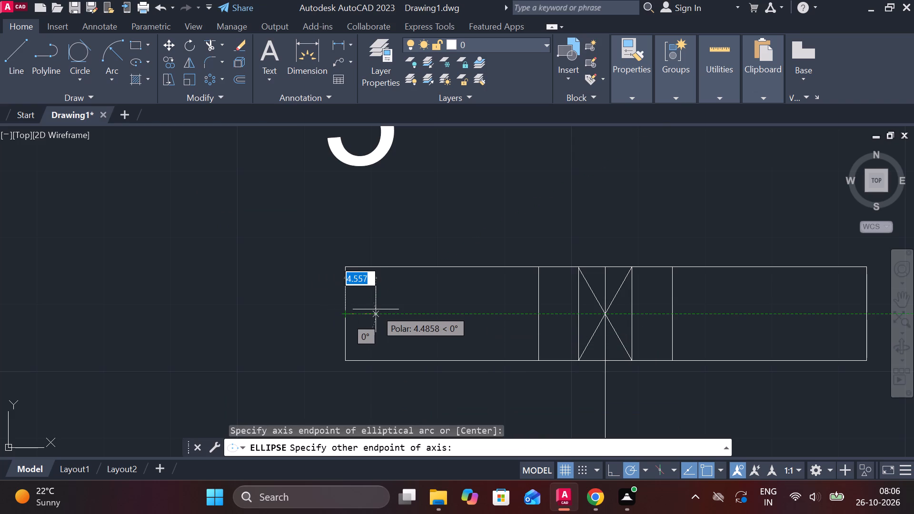
key("7")
key("Return")
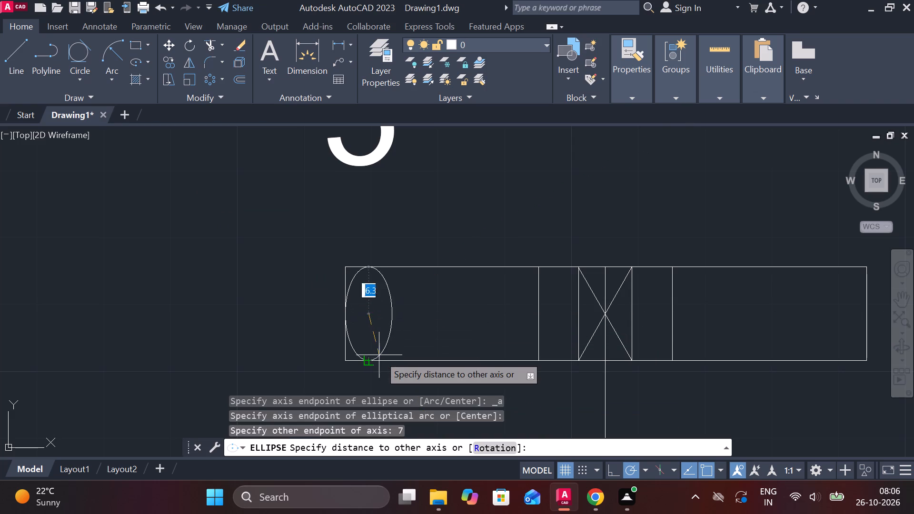
left_click(373, 363)
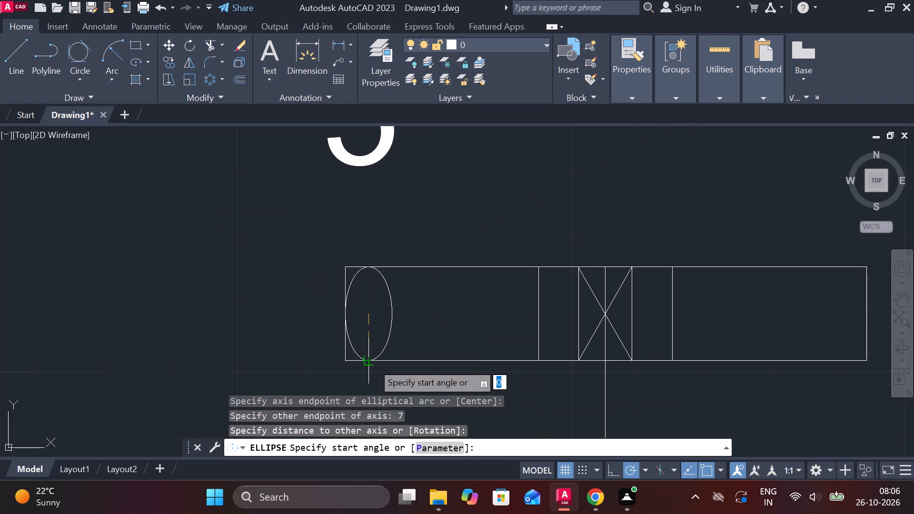
key("0")
key("Return")
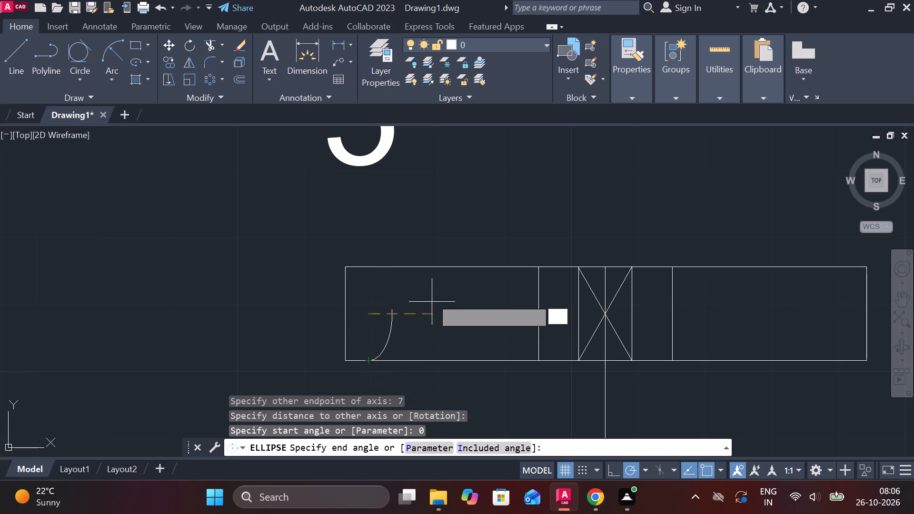
left_click(367, 362)
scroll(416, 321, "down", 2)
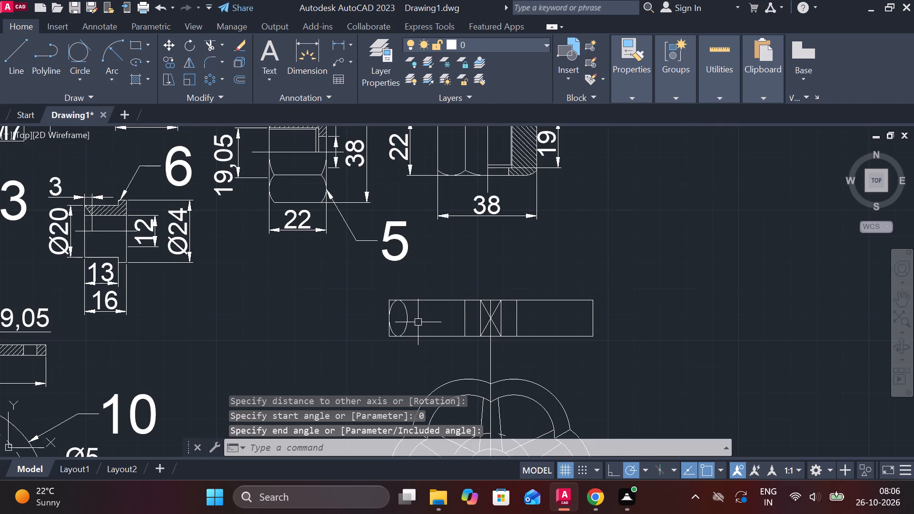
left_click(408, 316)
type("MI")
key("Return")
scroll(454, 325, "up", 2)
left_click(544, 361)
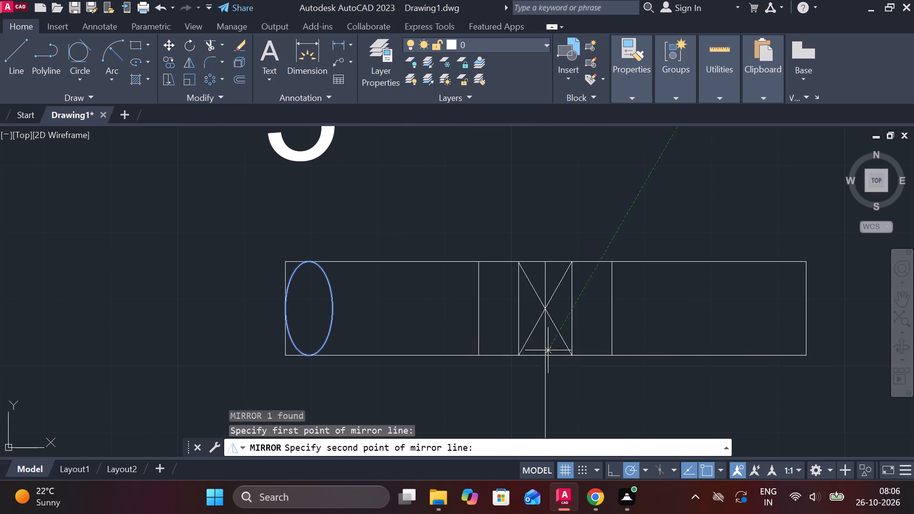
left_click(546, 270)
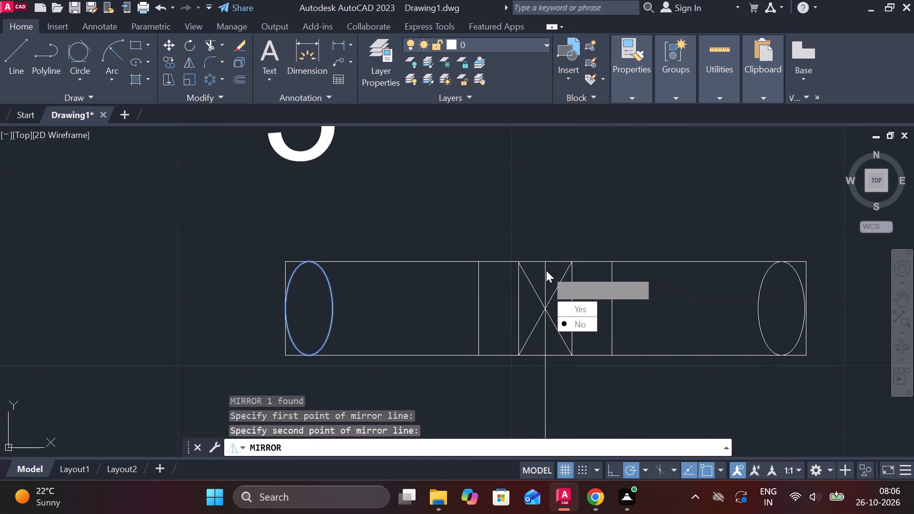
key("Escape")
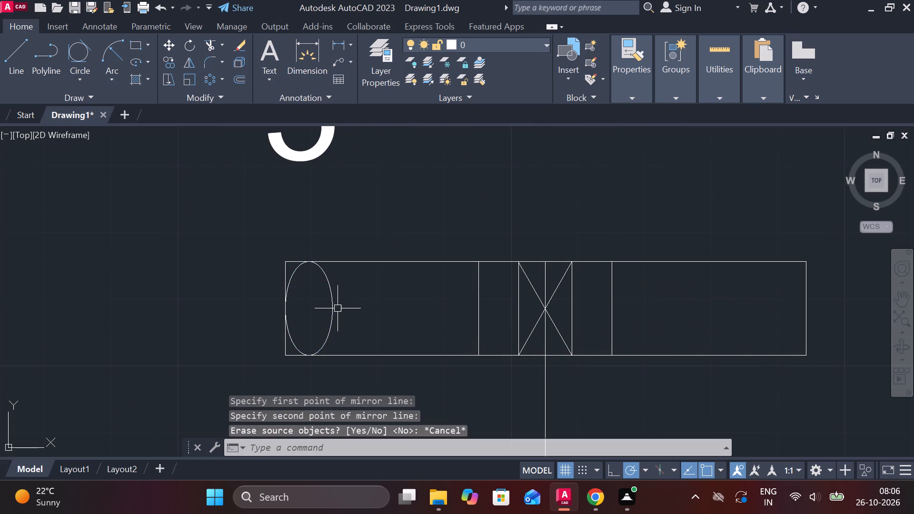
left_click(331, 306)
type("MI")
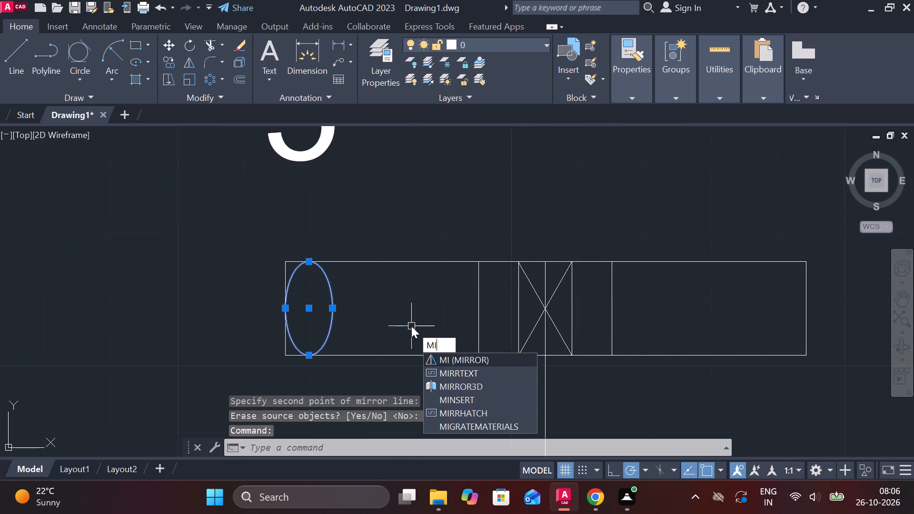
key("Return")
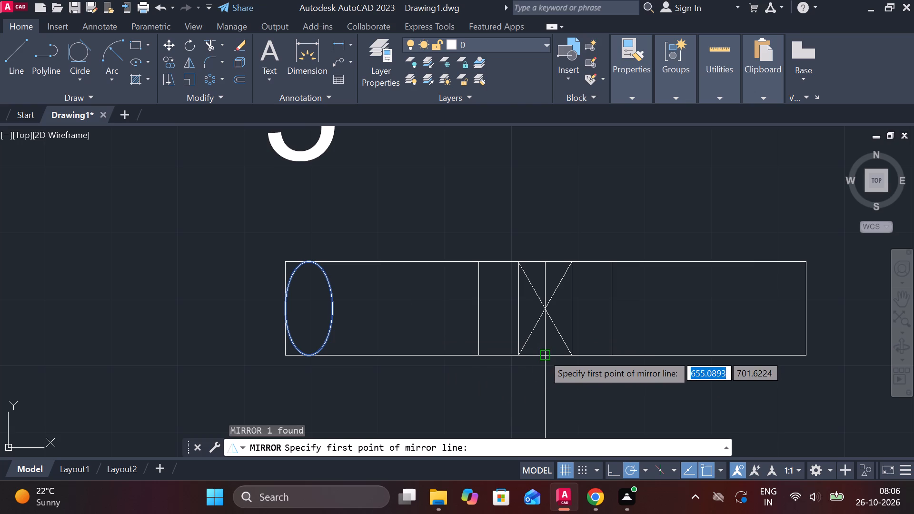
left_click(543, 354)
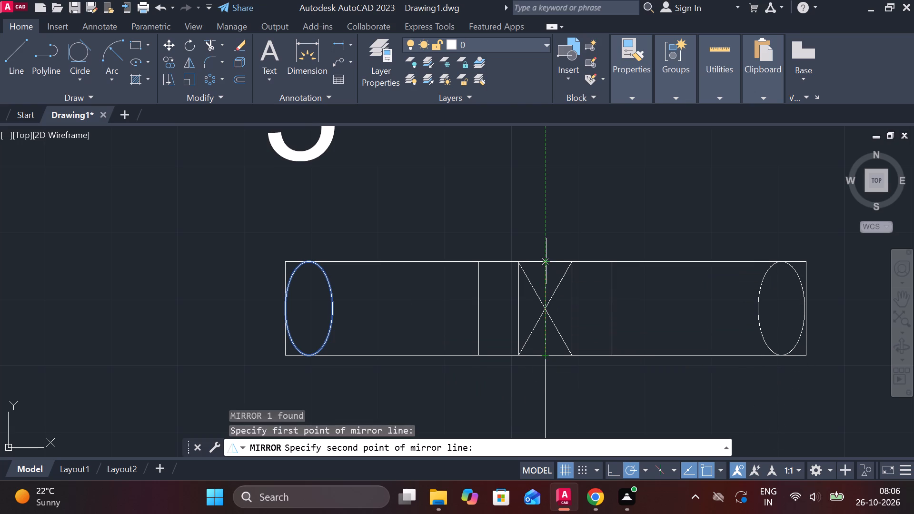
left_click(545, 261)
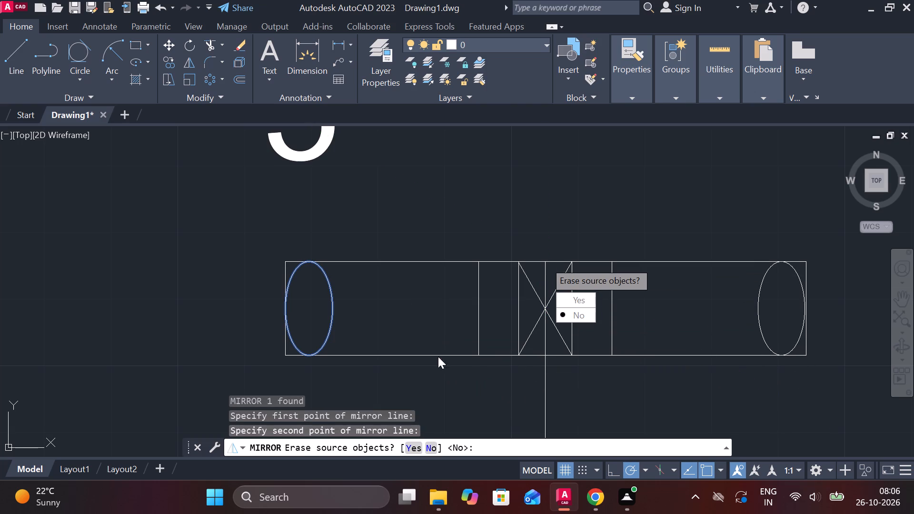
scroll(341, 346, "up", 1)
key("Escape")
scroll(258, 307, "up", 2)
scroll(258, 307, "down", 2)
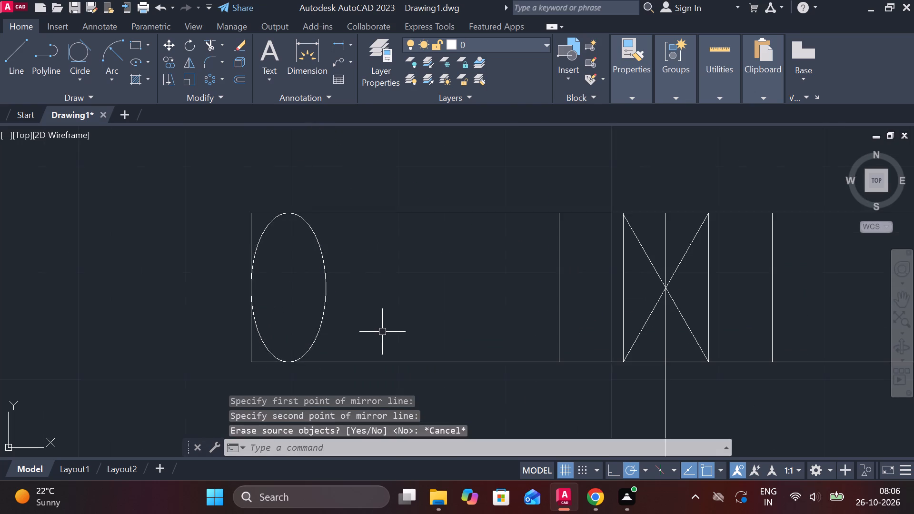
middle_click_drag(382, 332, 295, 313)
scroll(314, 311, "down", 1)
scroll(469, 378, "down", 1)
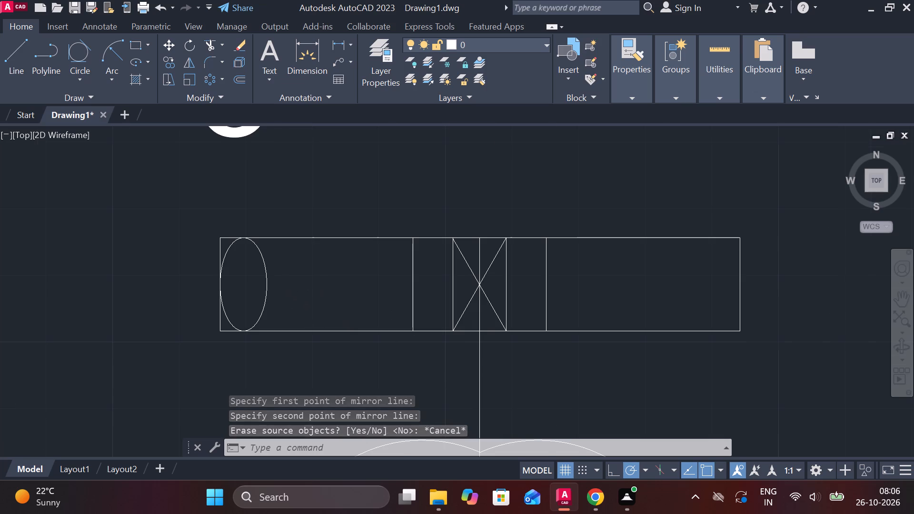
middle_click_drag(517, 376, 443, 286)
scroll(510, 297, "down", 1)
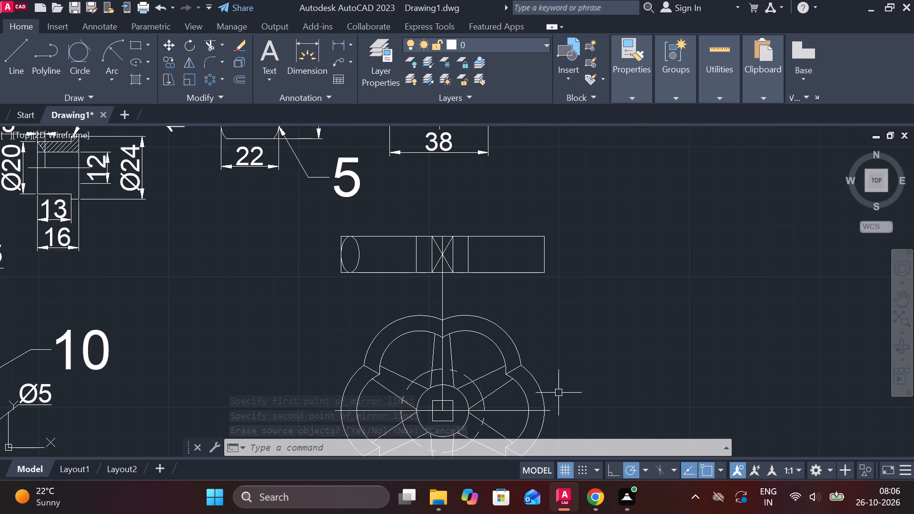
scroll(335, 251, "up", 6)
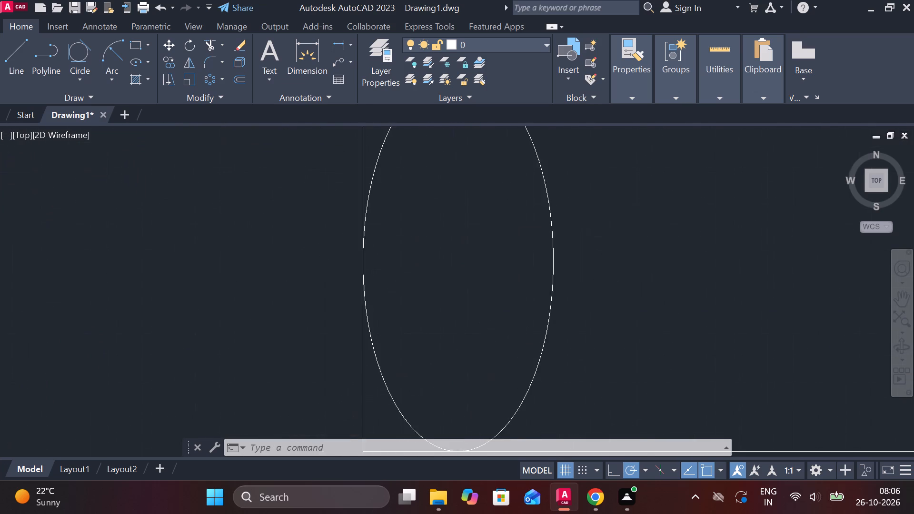
Move the ellipse from its right quadrant to the midpoint of the upper view's right edge.
scroll(347, 260, "down", 5)
left_click(389, 266)
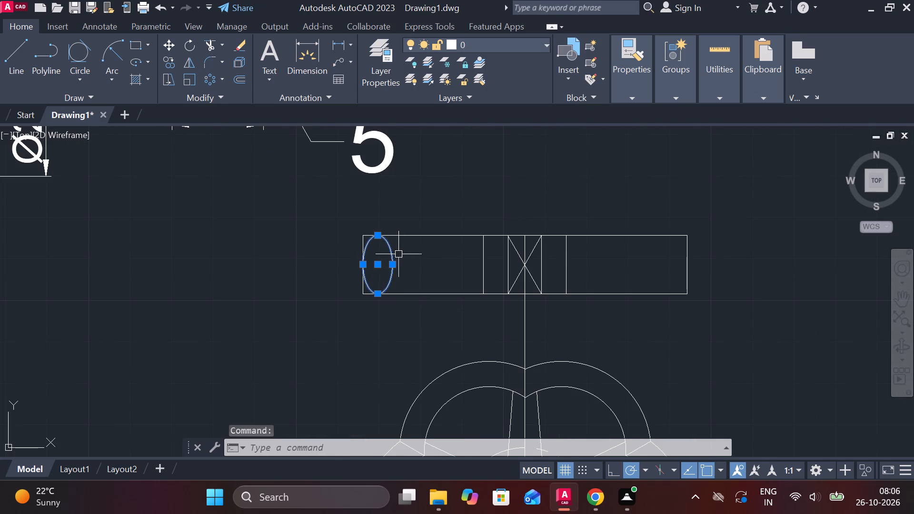
key("m")
key("Return")
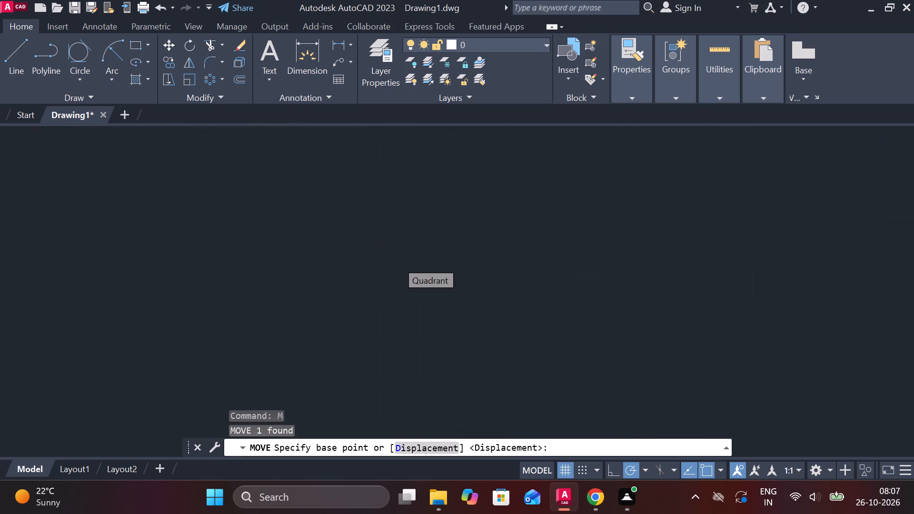
left_click(396, 262)
scroll(651, 272, "up", 2)
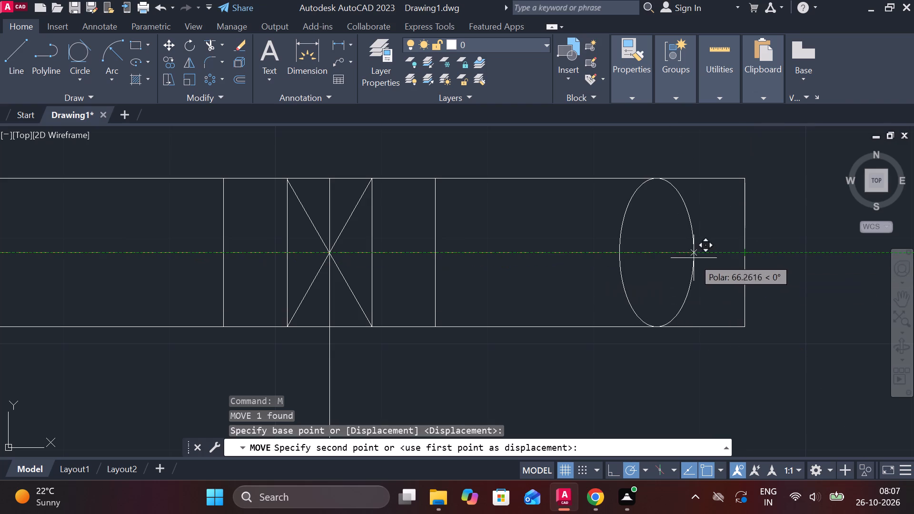
left_click(745, 255)
scroll(786, 267, "down", 2)
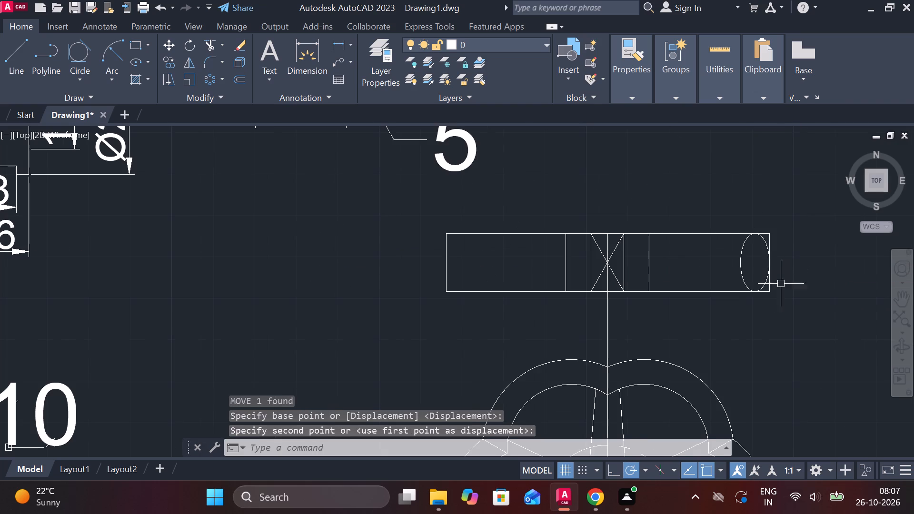
Copy the ellipse from its left quadrant to the midpoint of the upper view's left edge.
left_click(741, 257)
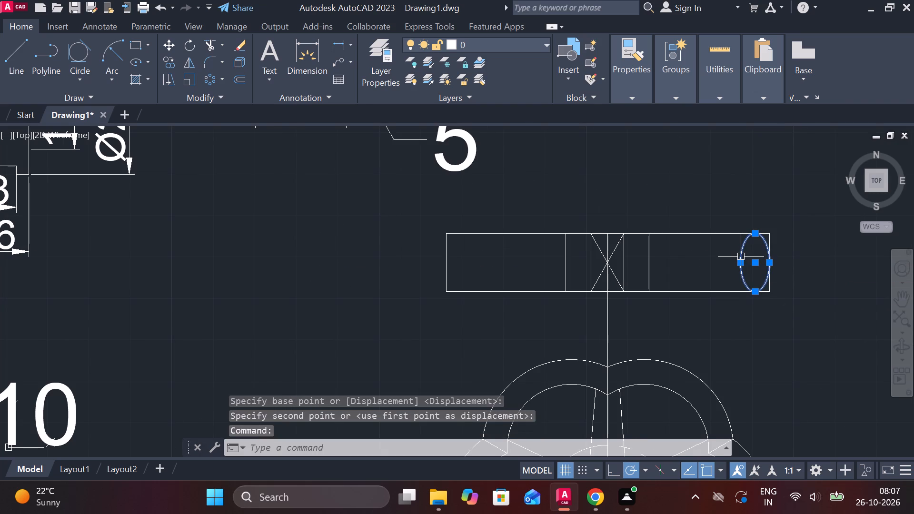
type("CO")
key("Return")
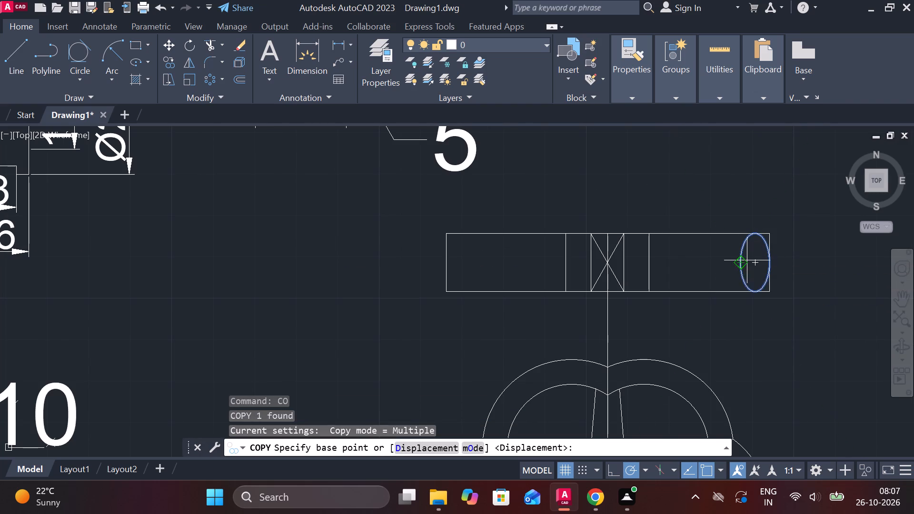
left_click(741, 260)
scroll(457, 265, "up", 1)
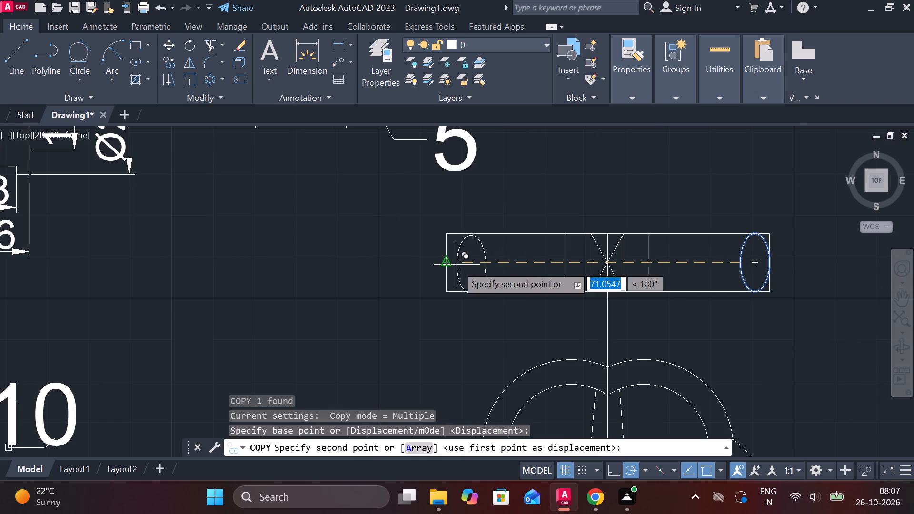
left_click(437, 263)
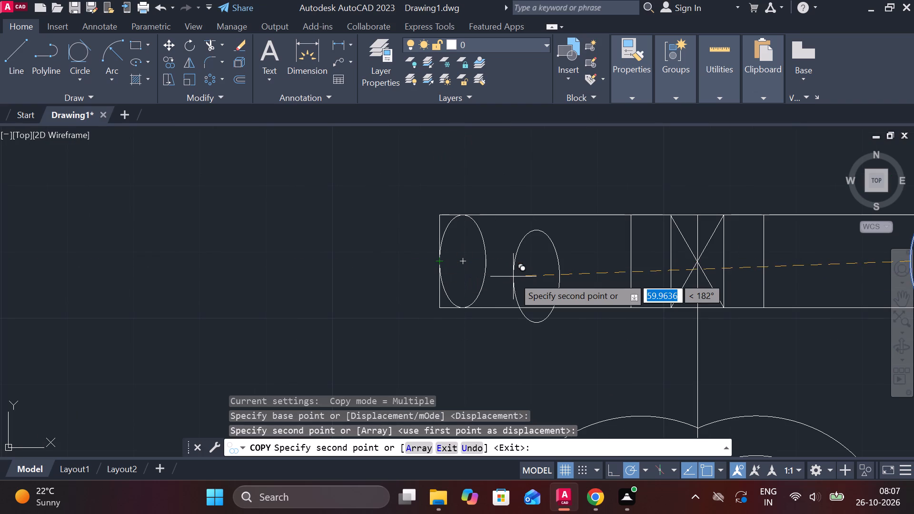
key("Escape")
Trim the upper view's outline corners lying outside the right-hand ellipse, at both the top and the bottom.
scroll(487, 300, "down", 2)
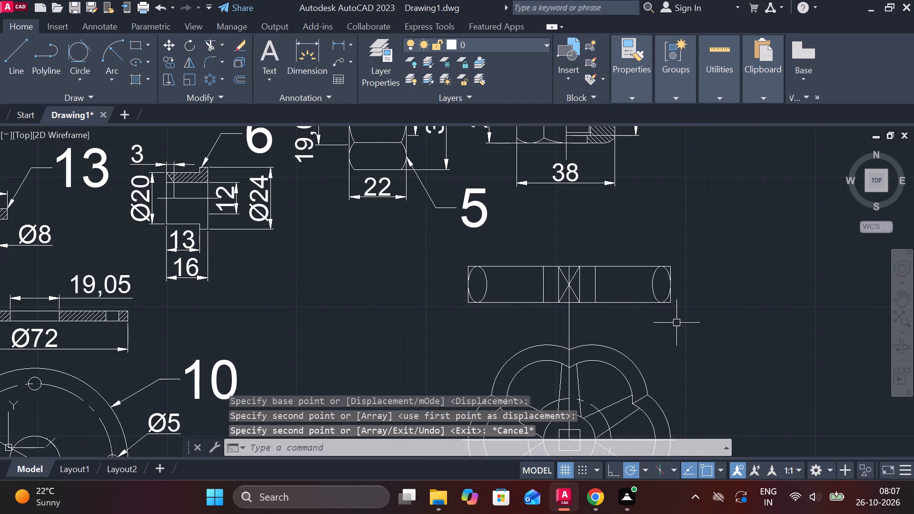
middle_click_drag(683, 326, 634, 334)
scroll(632, 306, "up", 2)
type("TR")
key("space")
left_click(606, 232)
left_click(598, 225)
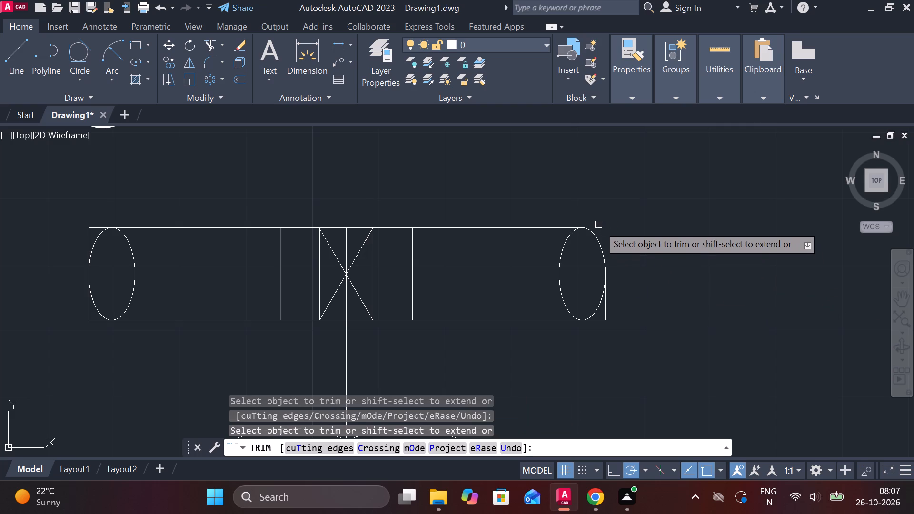
left_click_drag(607, 298, 589, 326)
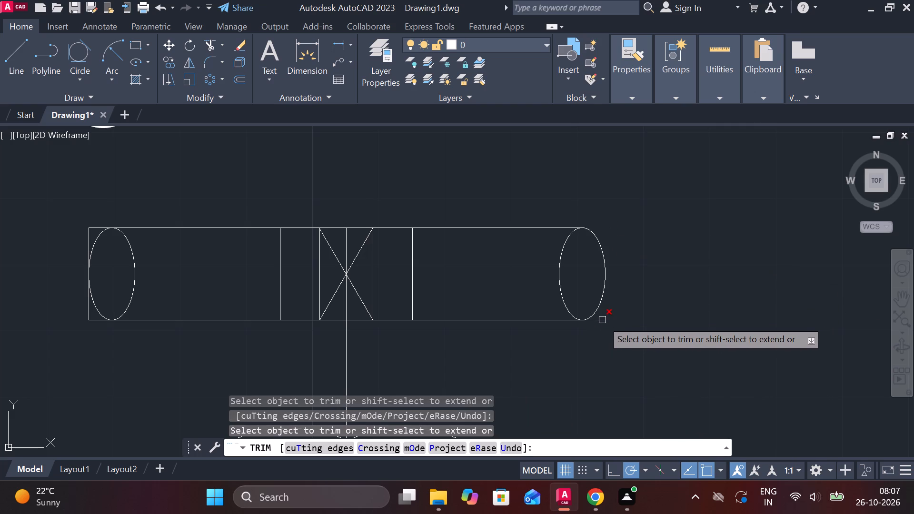
left_click(602, 320)
Trim the upper view's outline corners lying outside the left-hand ellipse, at both the top and the bottom.
scroll(604, 320, "down", 2)
scroll(424, 275, "up", 2)
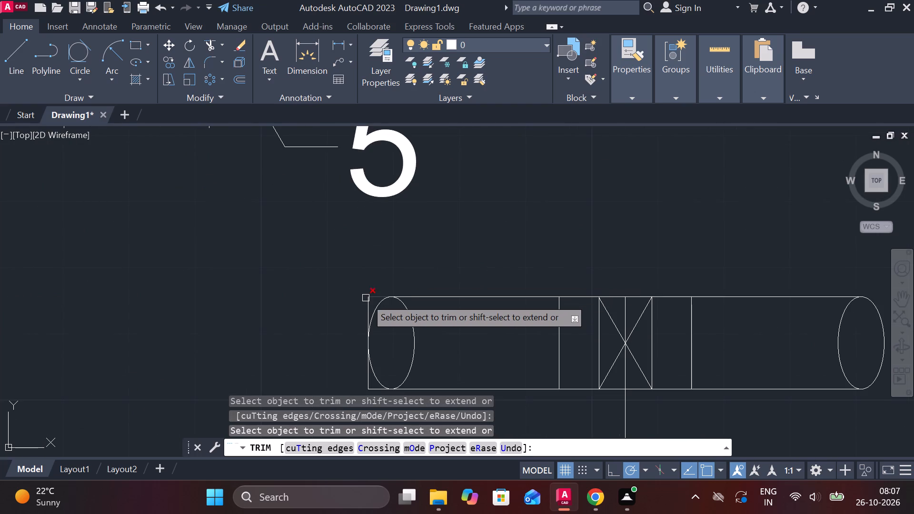
left_click(366, 298)
left_click(366, 298)
left_click(366, 380)
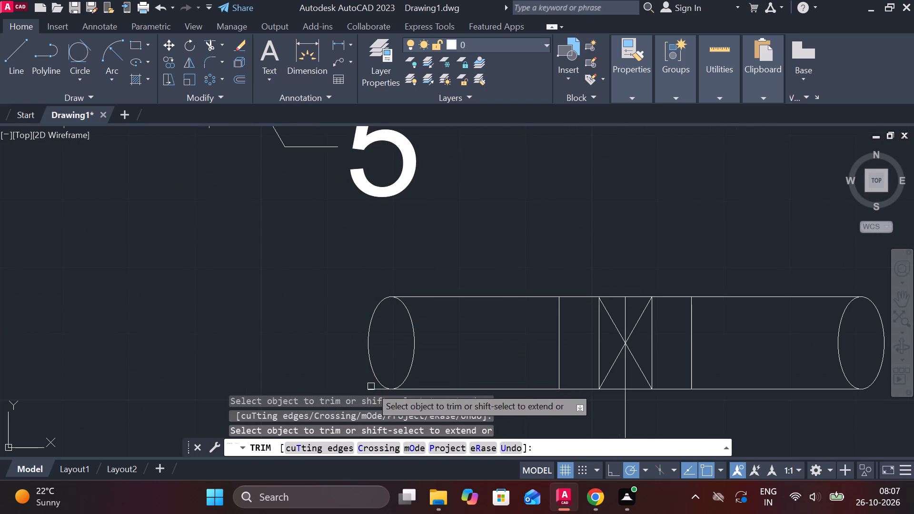
left_click(372, 388)
scroll(327, 356, "down", 1)
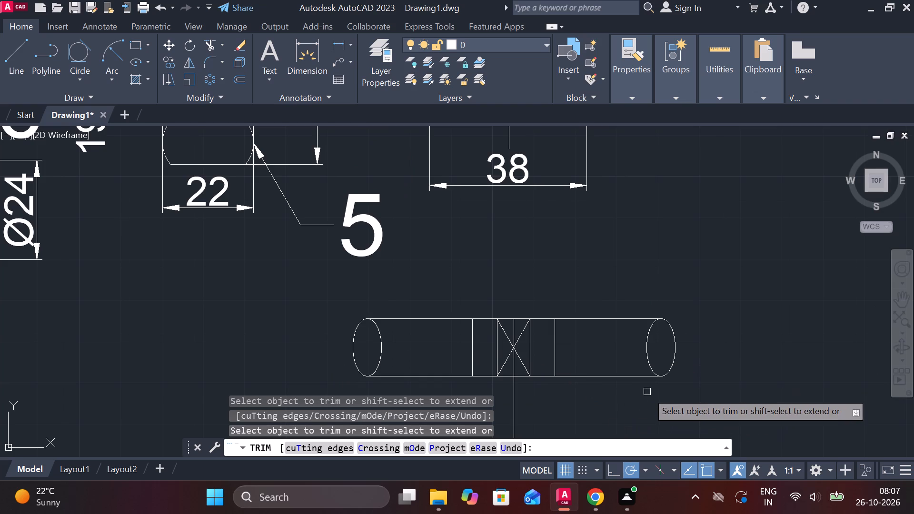
middle_click_drag(638, 391, 624, 346)
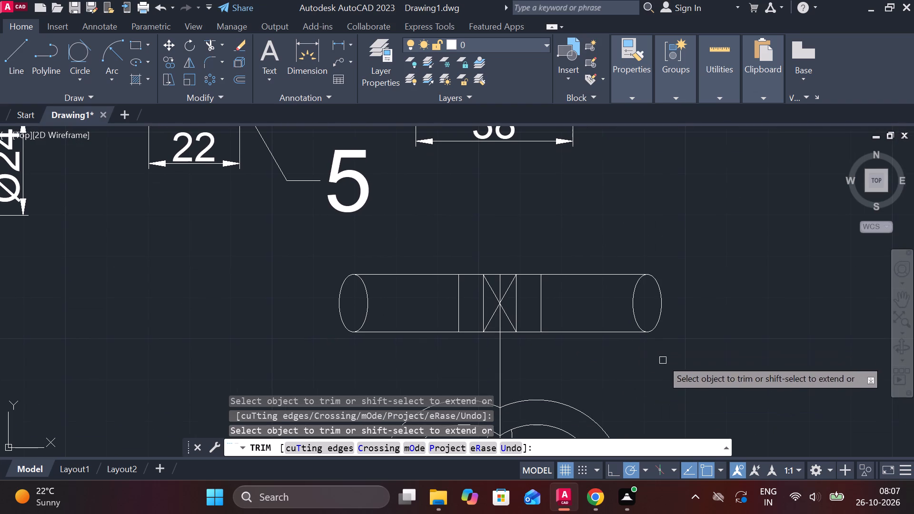
key("Escape")
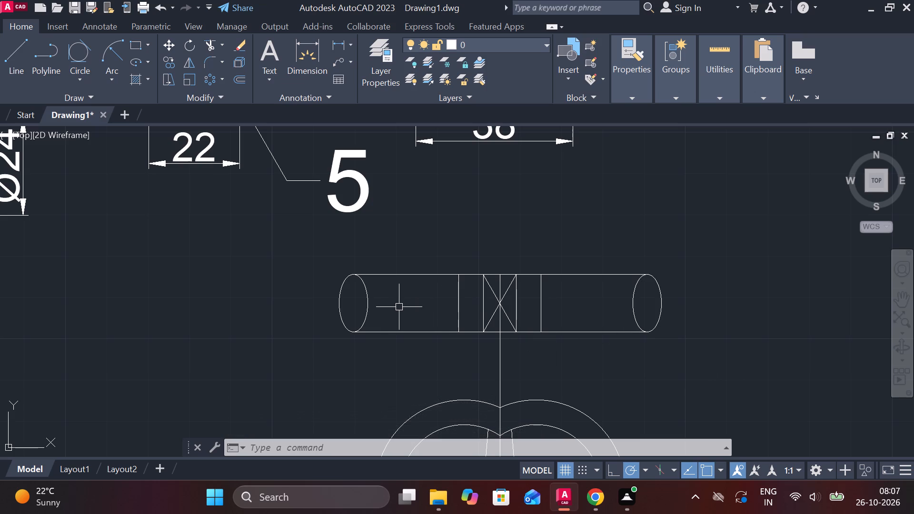
Draw a short horizontal line about 6 mm long inward from the inner quadrant of each end ellipse in the upper view.
key("l")
key("Return")
left_click(372, 307)
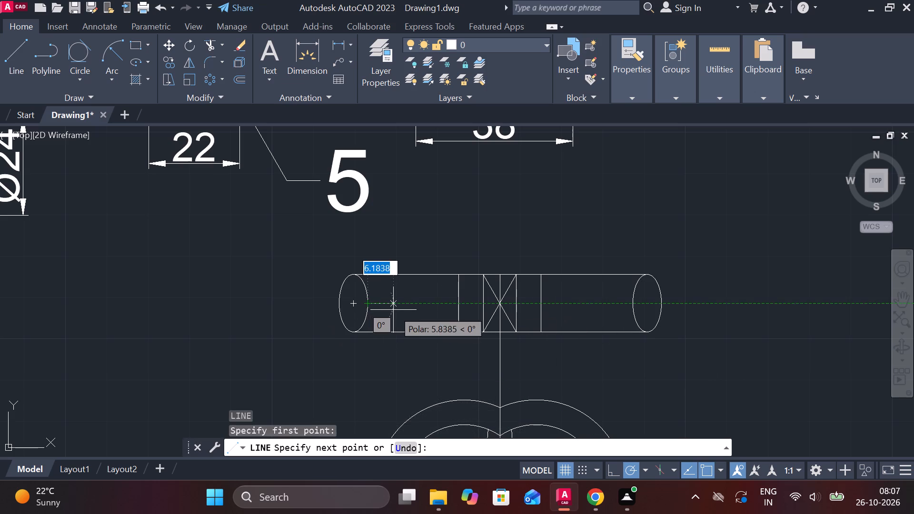
left_click(393, 310)
key("Escape")
key("space")
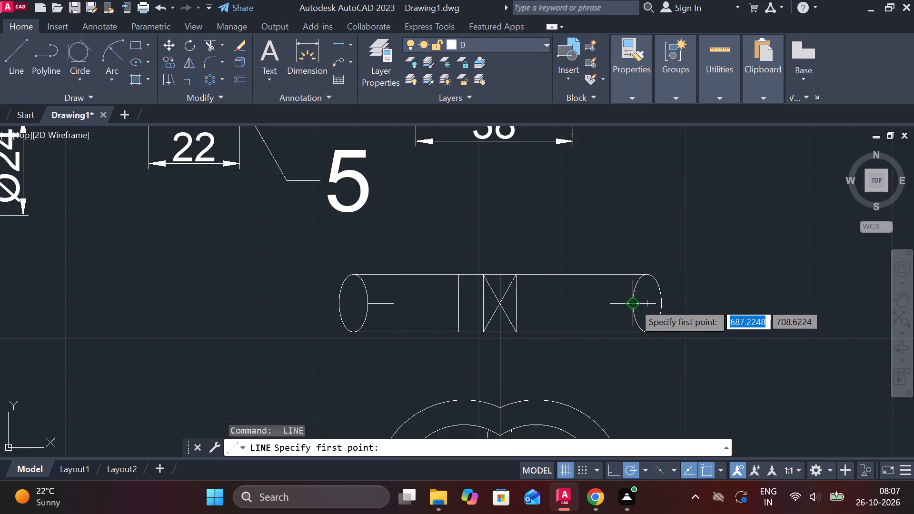
left_click(634, 303)
left_click(606, 303)
key("Escape")
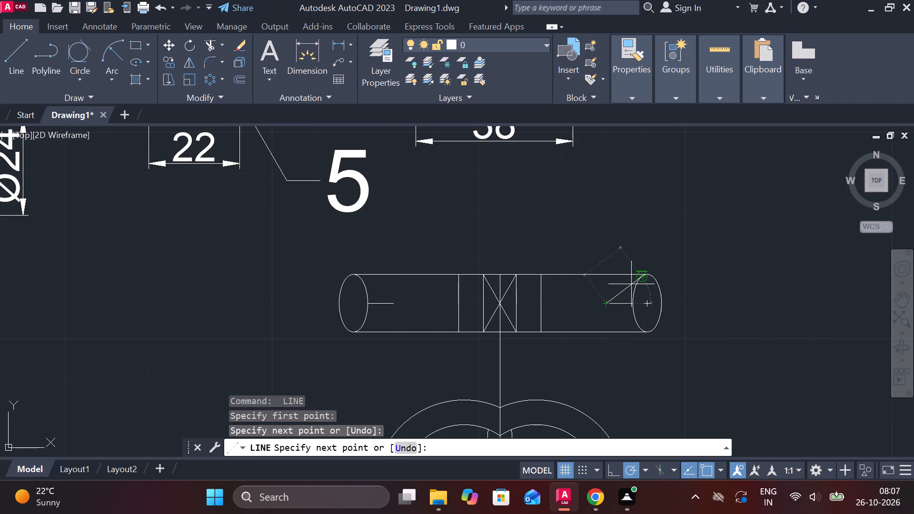
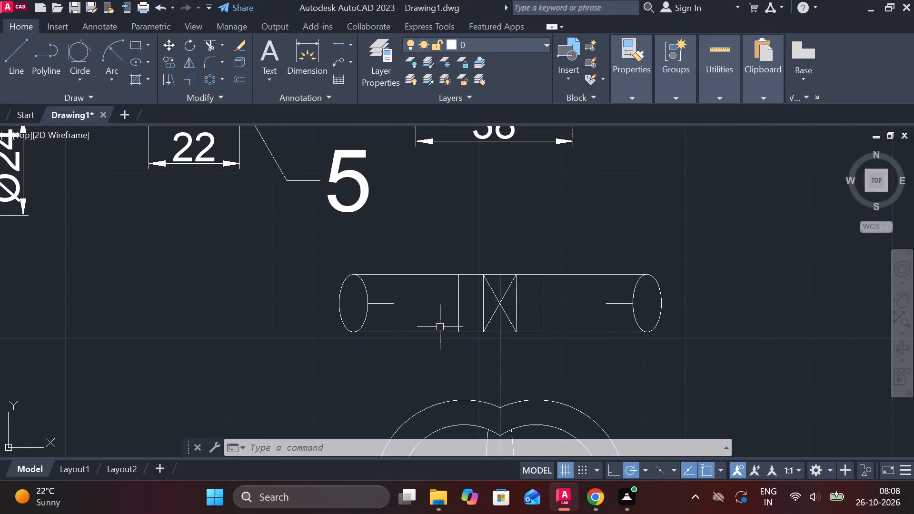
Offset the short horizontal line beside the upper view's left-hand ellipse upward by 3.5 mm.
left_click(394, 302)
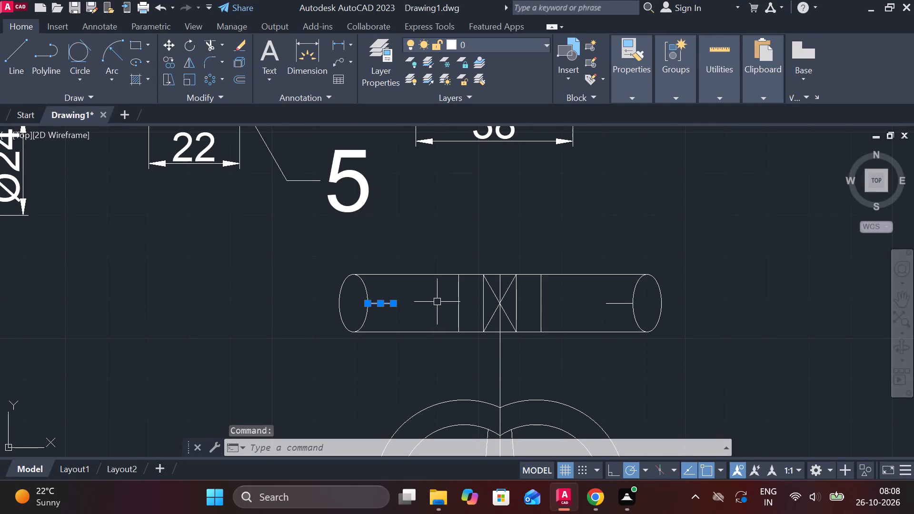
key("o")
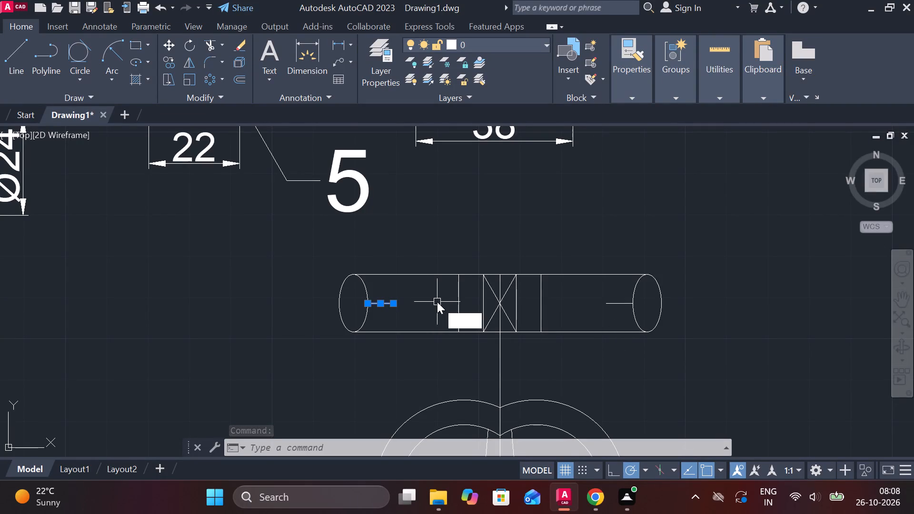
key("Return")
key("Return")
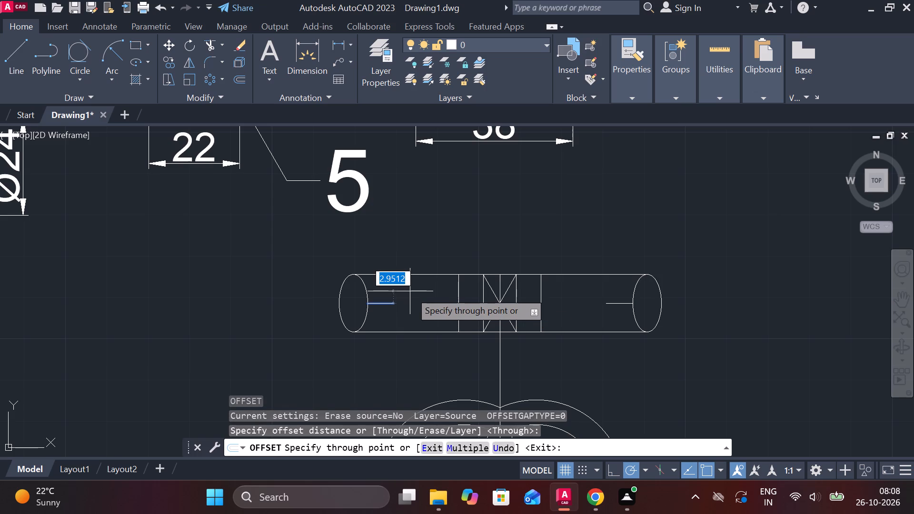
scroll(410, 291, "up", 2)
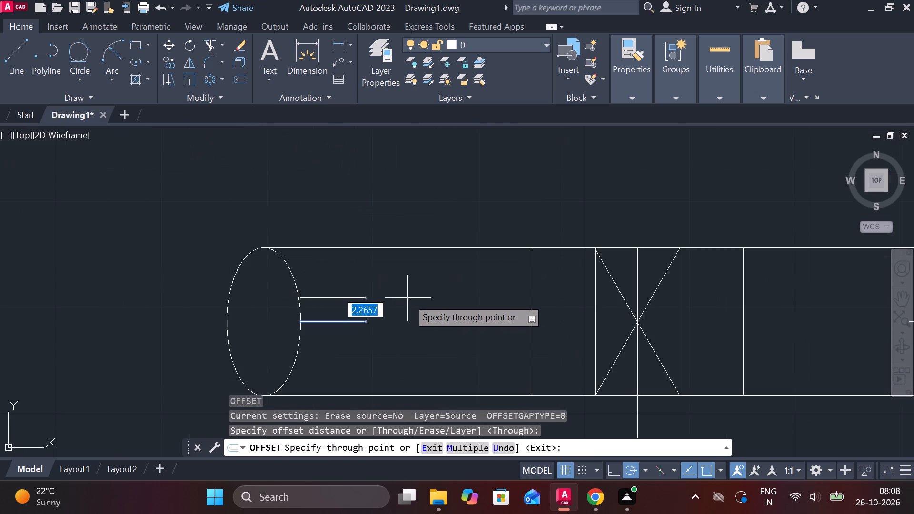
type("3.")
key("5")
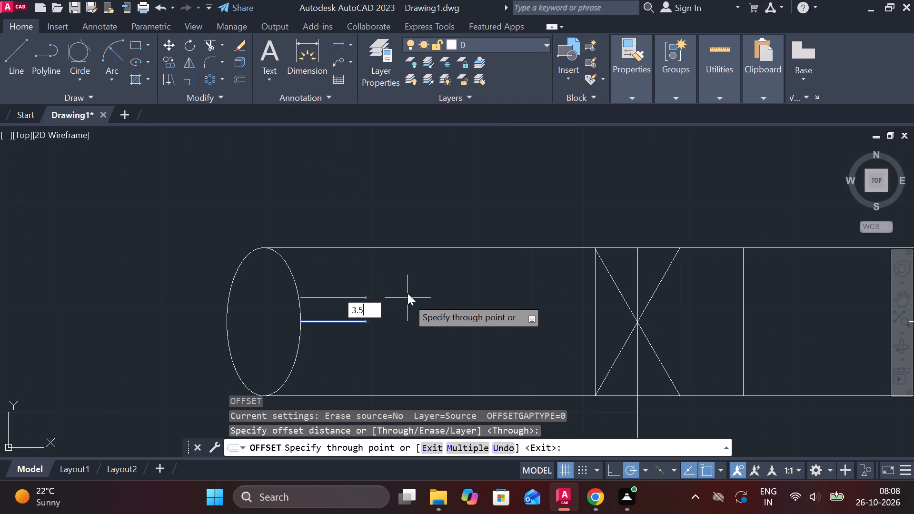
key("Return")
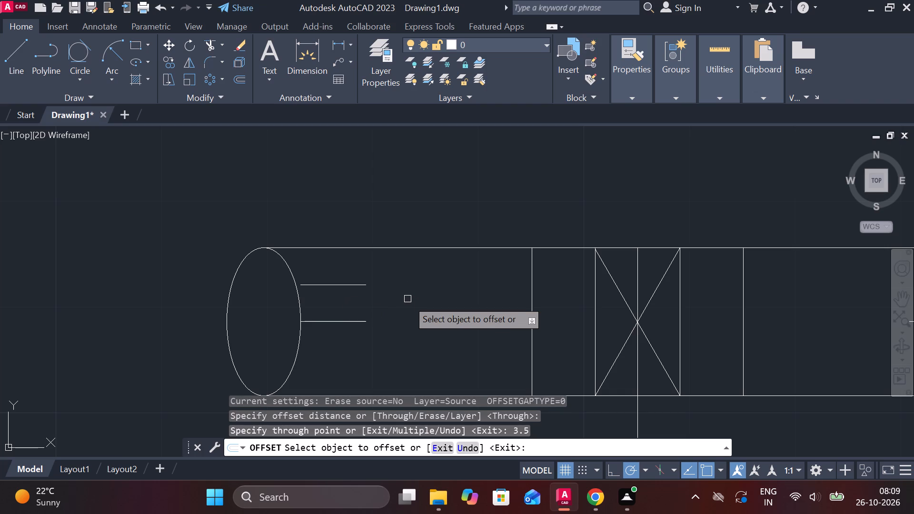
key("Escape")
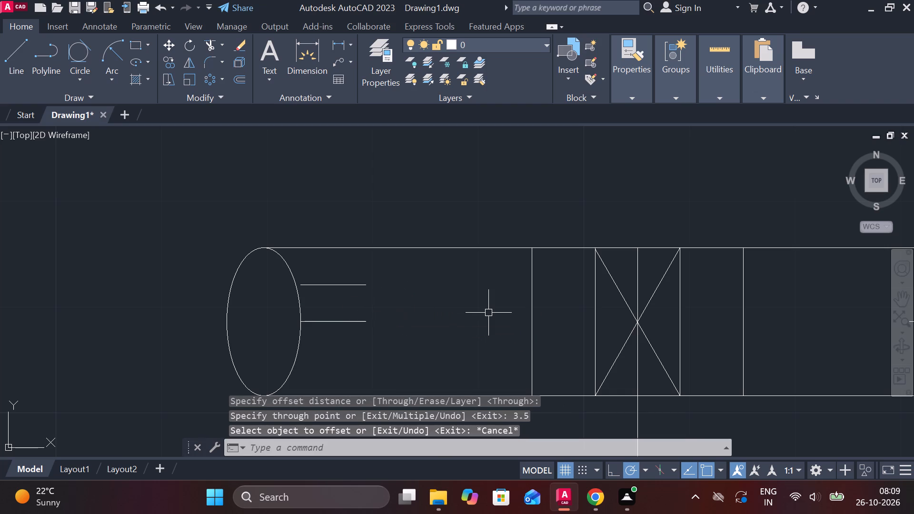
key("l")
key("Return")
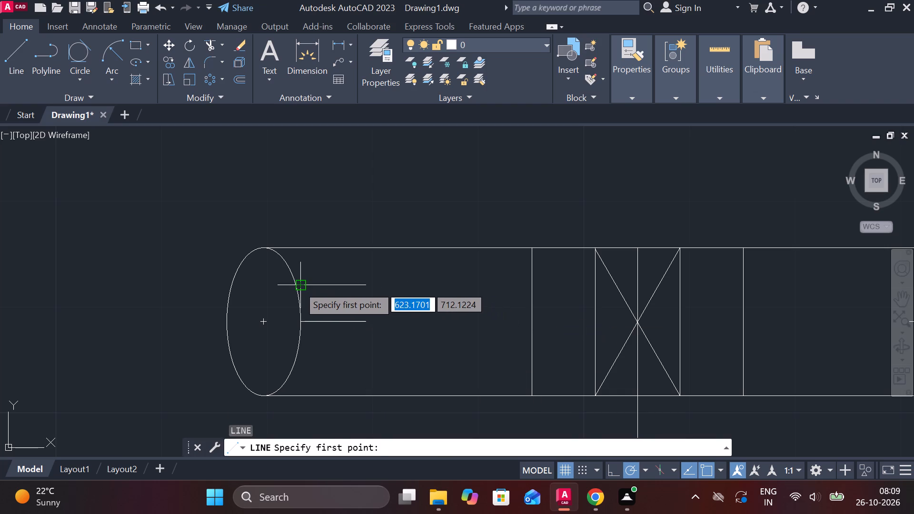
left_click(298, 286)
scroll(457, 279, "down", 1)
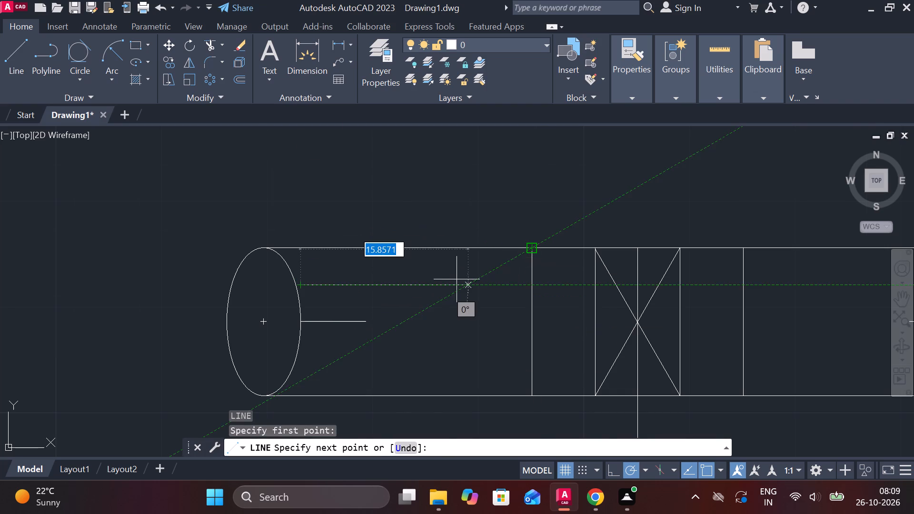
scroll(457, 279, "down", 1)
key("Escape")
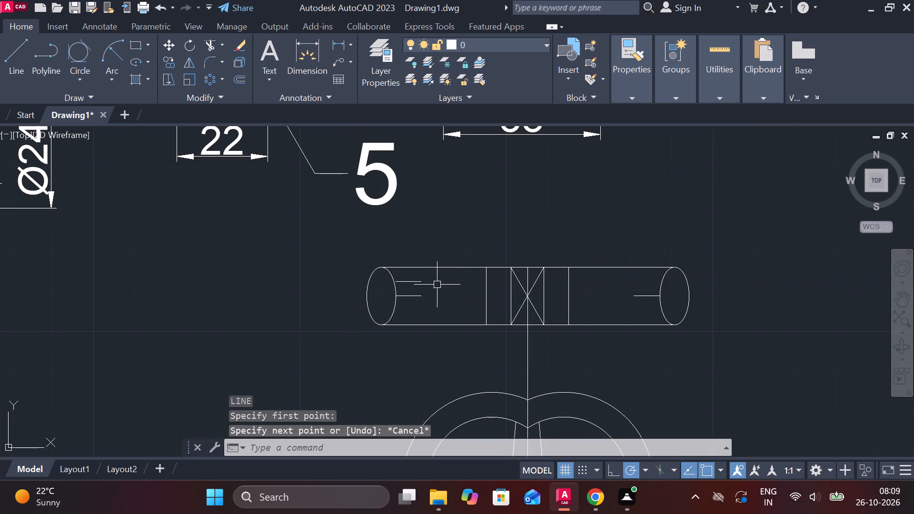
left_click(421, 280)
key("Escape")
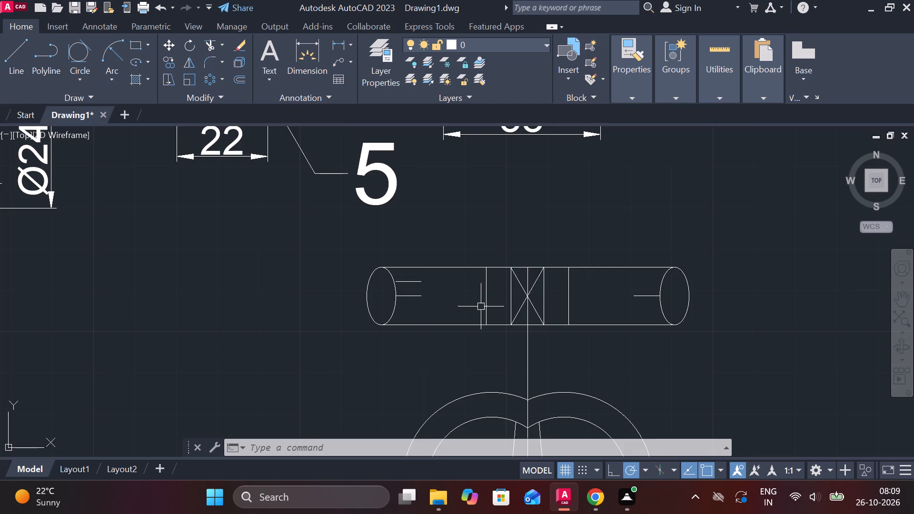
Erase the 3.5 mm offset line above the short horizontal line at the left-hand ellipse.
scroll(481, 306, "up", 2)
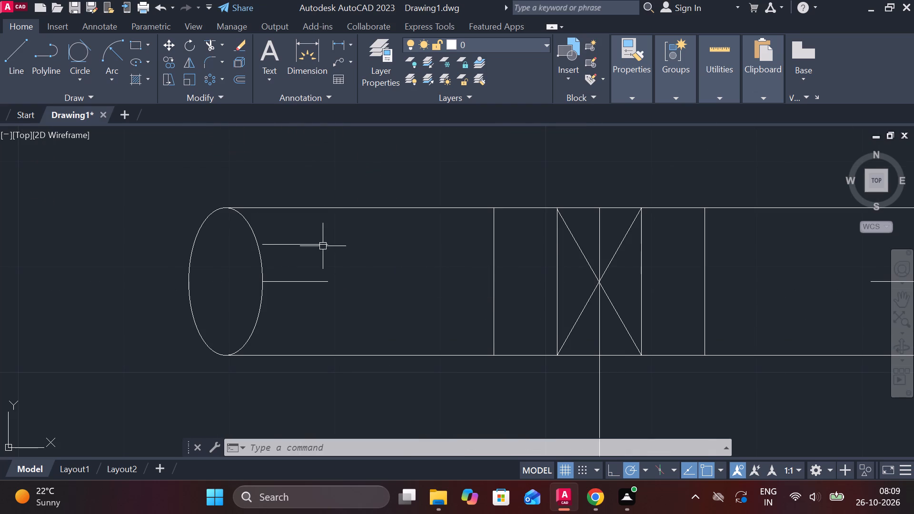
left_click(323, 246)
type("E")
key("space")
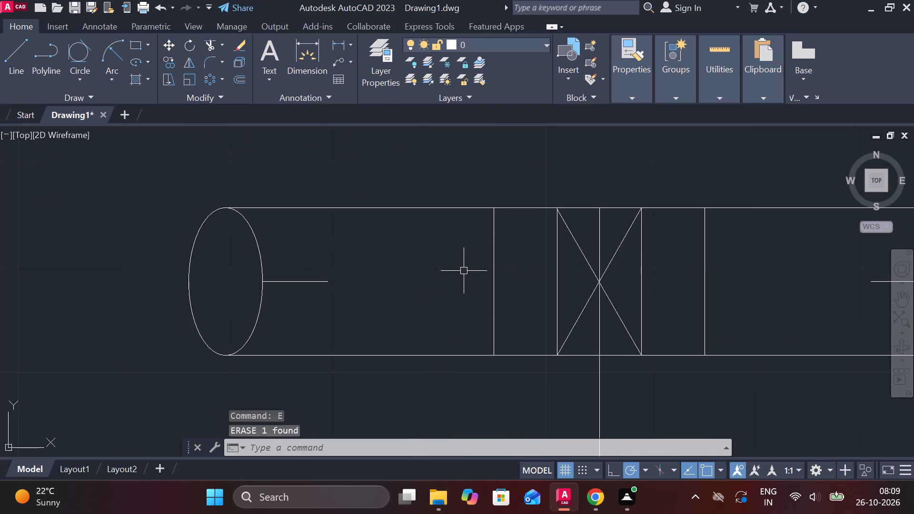
Offset the short horizontal line at the left-hand ellipse by 2 mm, once above and once below it.
left_click(316, 283)
key("o")
key("Return")
key("Return")
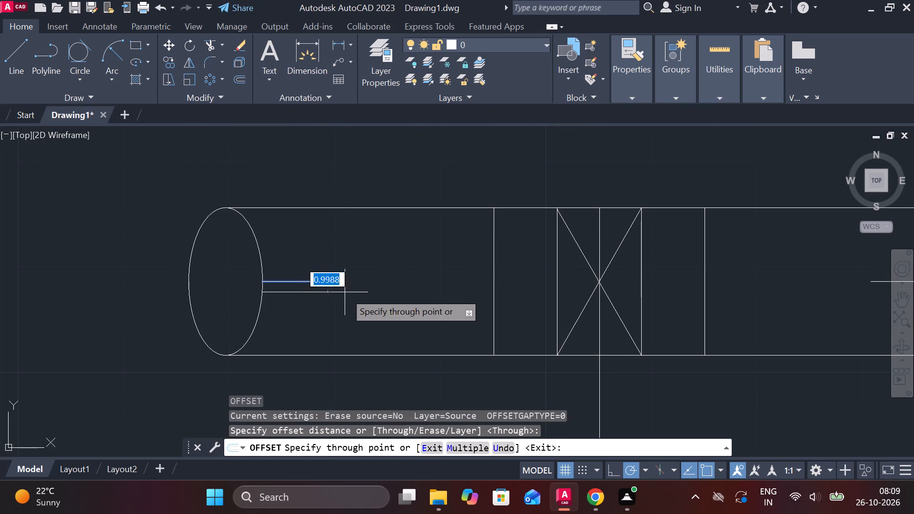
key("2")
key("space")
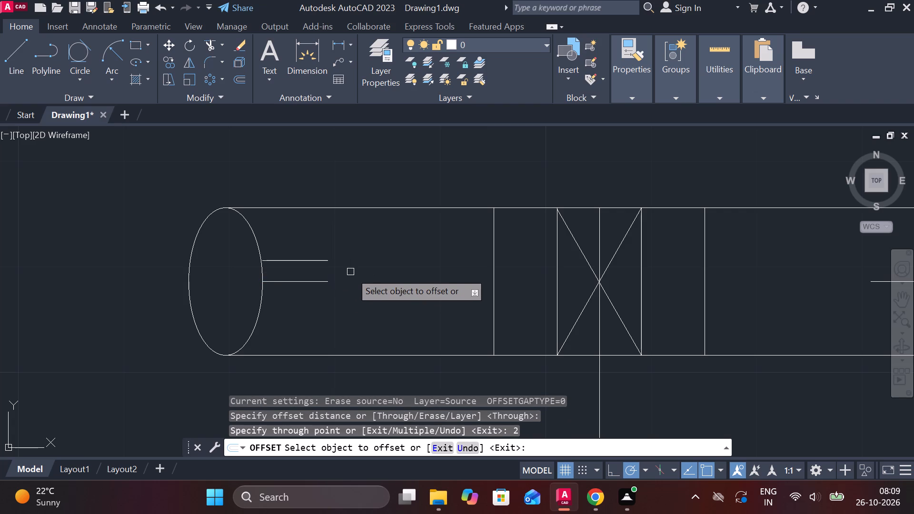
left_click(320, 280)
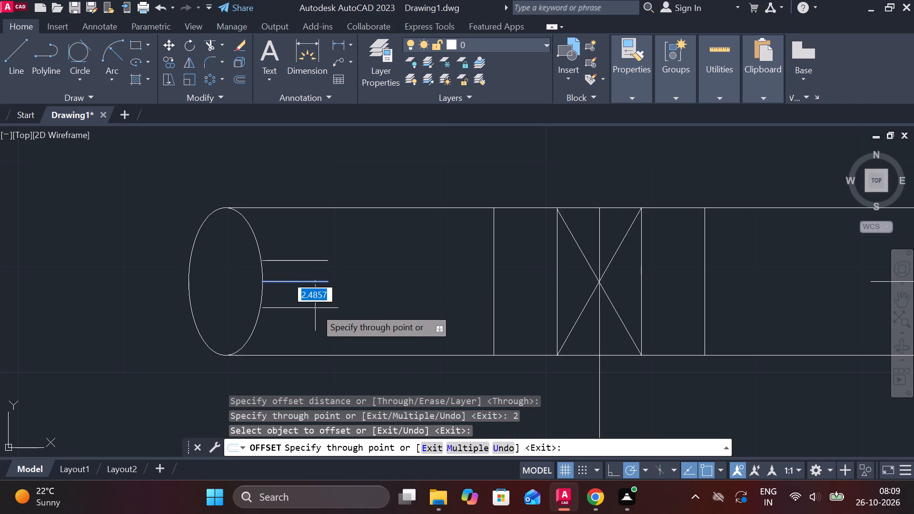
type("2")
key("space")
key("Escape")
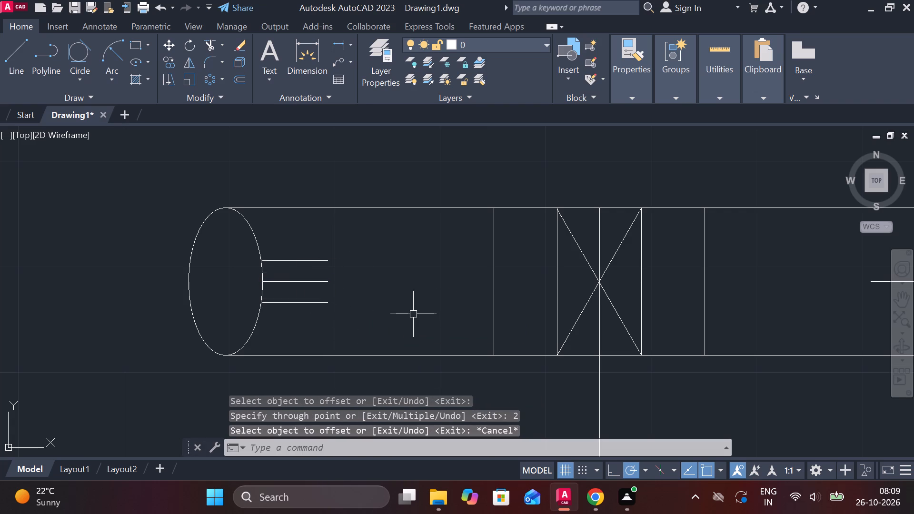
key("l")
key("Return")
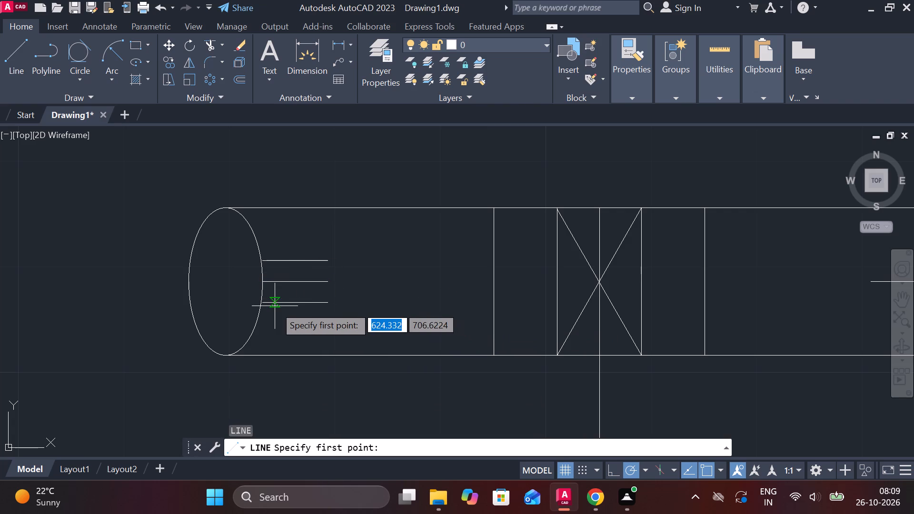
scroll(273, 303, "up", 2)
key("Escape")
Extend the offset lines to meet the left-hand ellipse and trim the middle line's overrun inside it.
type("EX")
key("space")
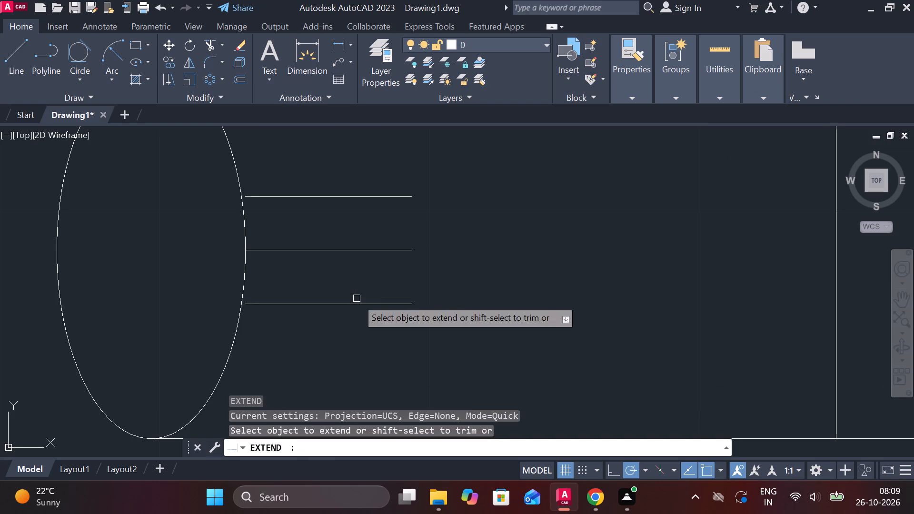
left_click_drag(325, 337, 319, 190)
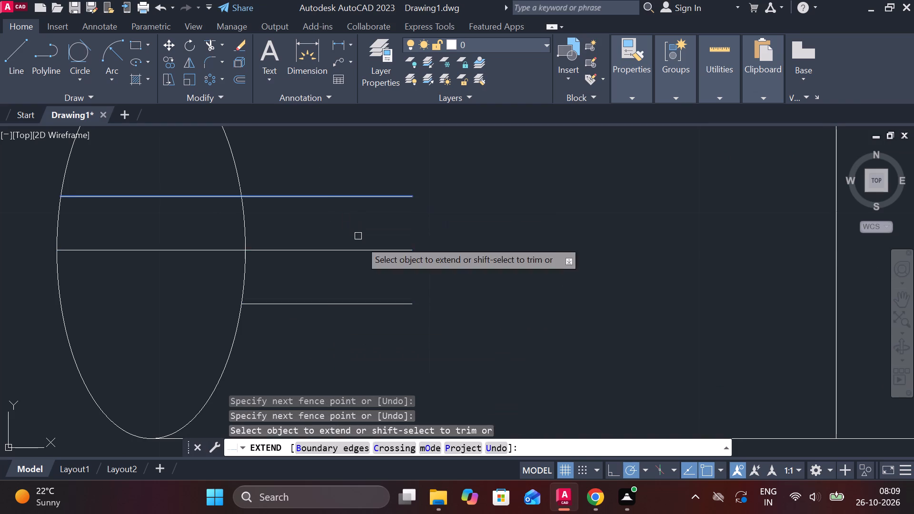
key("Escape")
type("TR")
key("space")
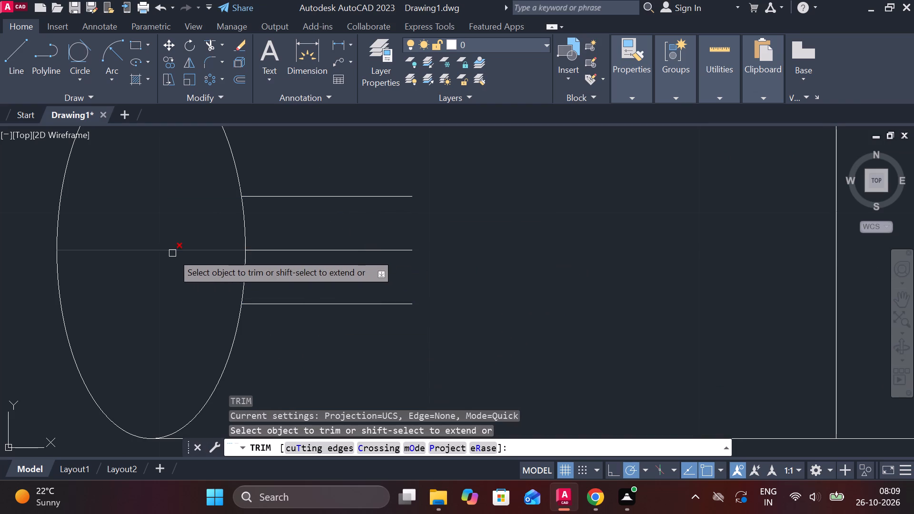
left_click(187, 249)
key("Escape")
Draw a sloping line from the lower offset line's end on the ellipse to near the bottom of the hub's left edge.
key("l")
key("Return")
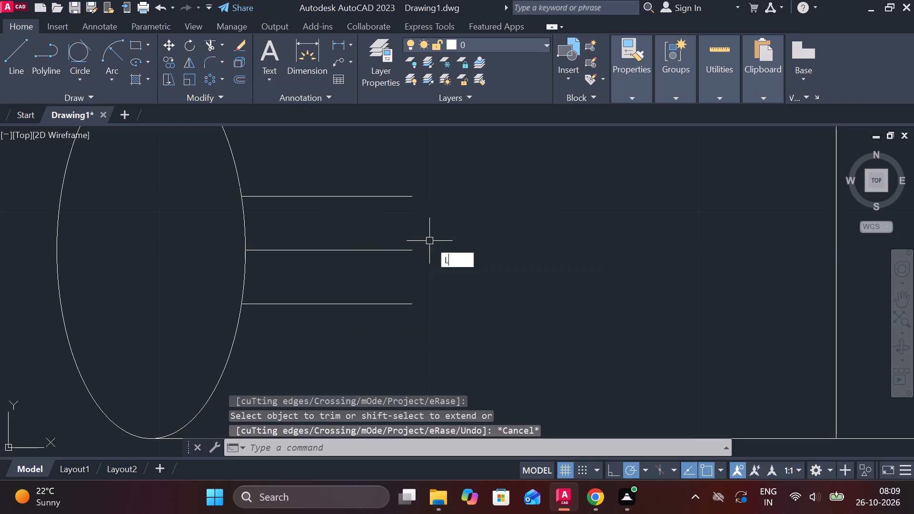
left_click(241, 306)
scroll(546, 323, "down", 1)
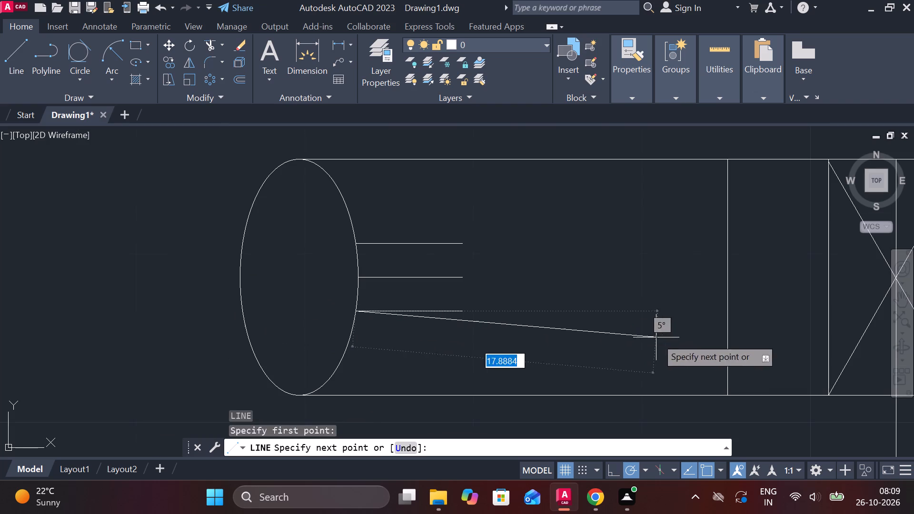
left_click(725, 370)
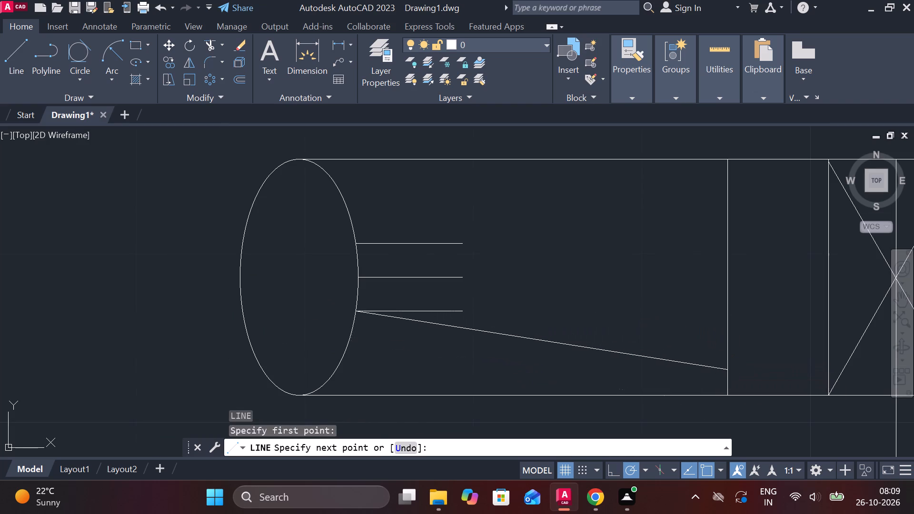
scroll(701, 302, "down", 2)
key("Escape")
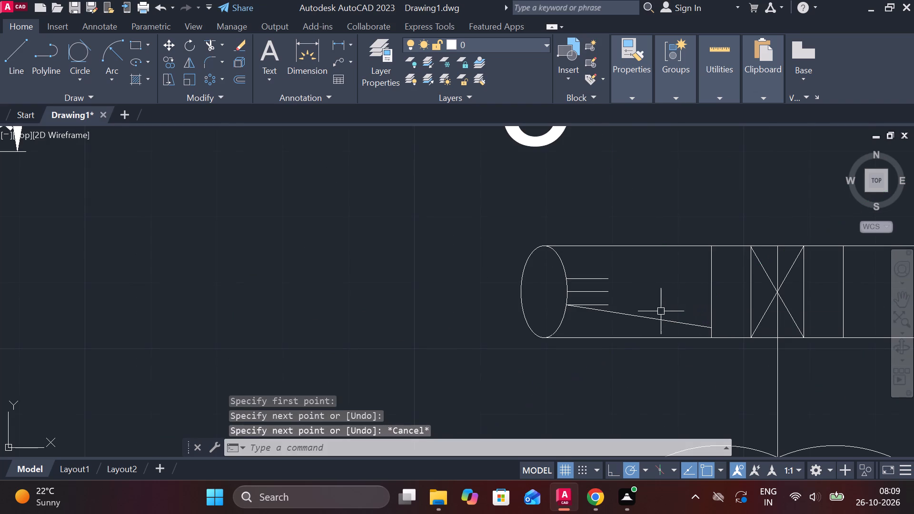
Mirror the sloping line about the upper view's horizontal centreline, keeping the original.
left_click(656, 319)
type("MI")
key("Return")
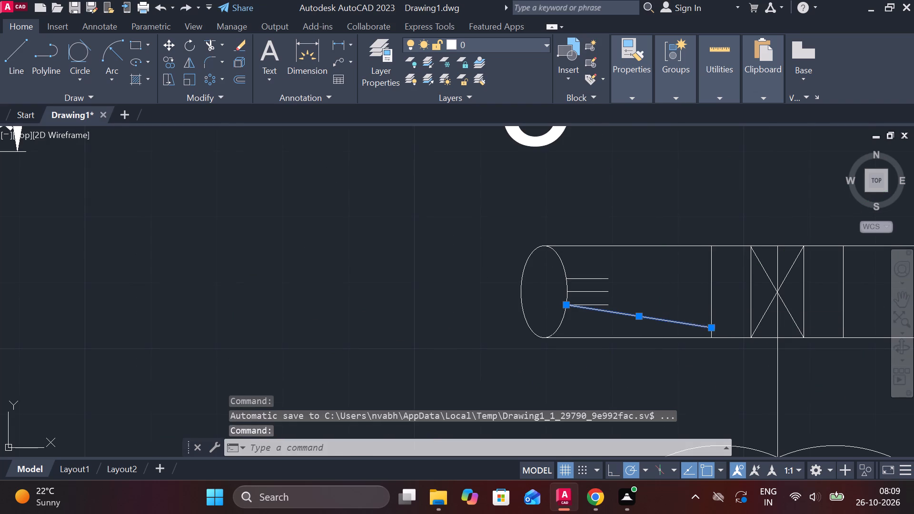
left_click(568, 290)
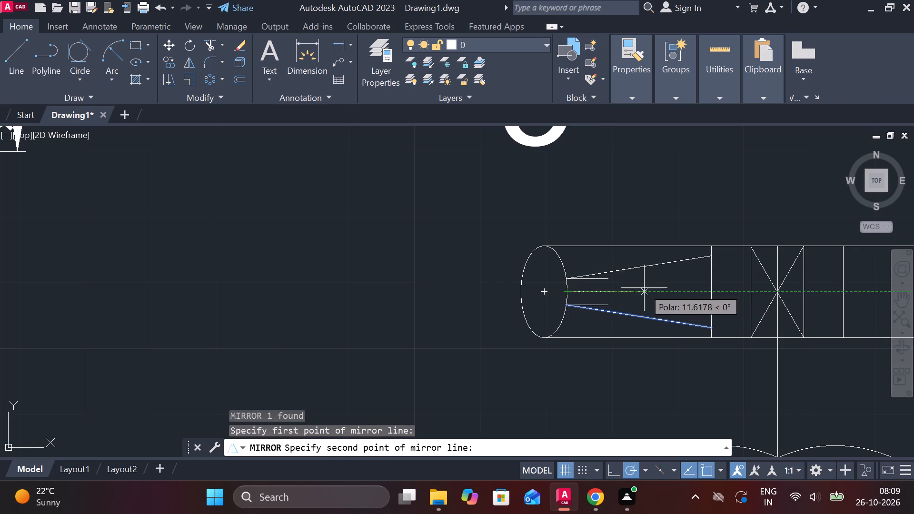
left_click(782, 292)
left_click_drag(806, 340, 782, 292)
Erase the three short horizontal construction lines beside the left-hand ellipse.
scroll(682, 324, "down", 1)
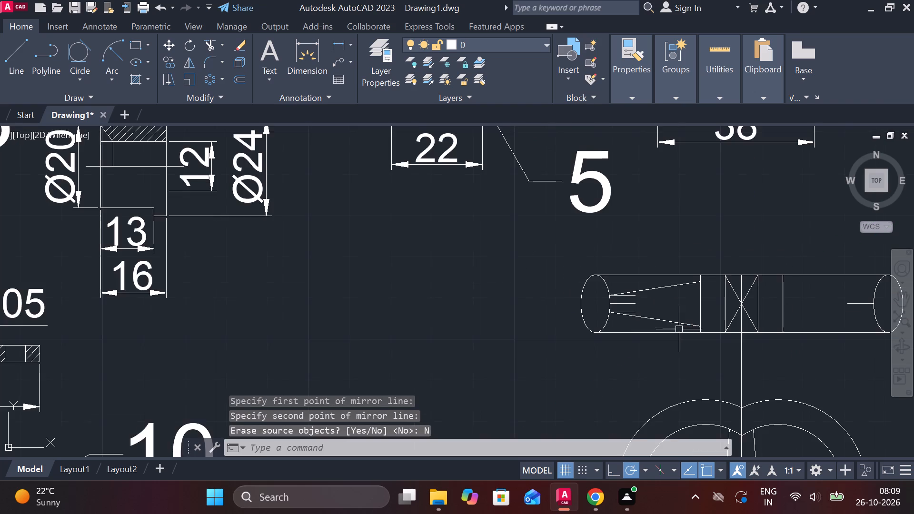
middle_click_drag(665, 352, 538, 340)
scroll(516, 293, "up", 2)
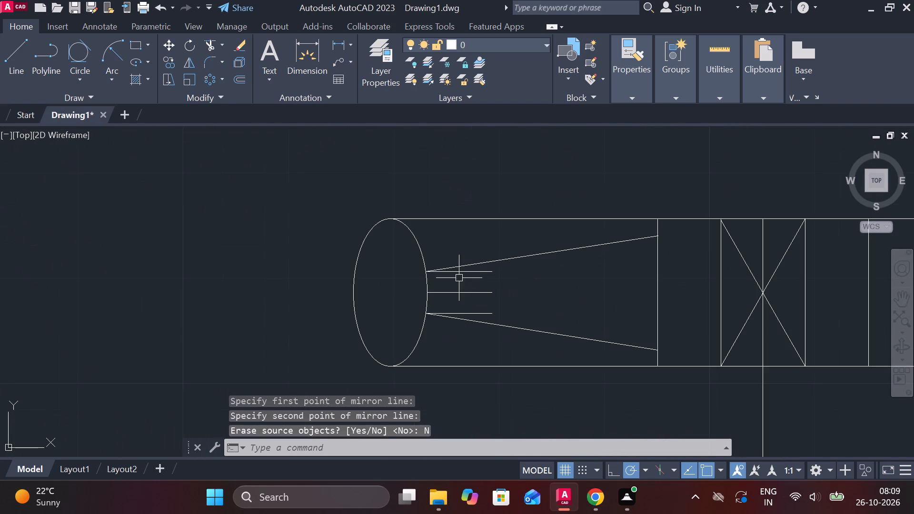
left_click(459, 272)
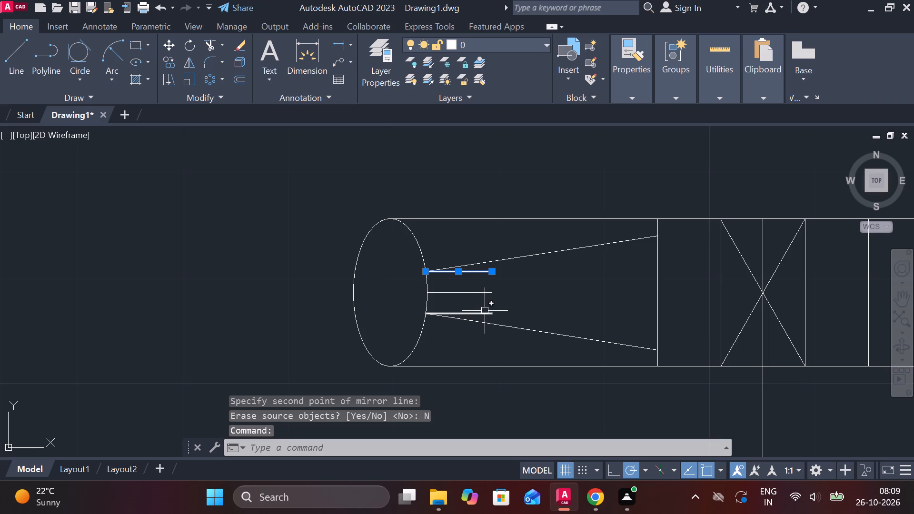
left_click(485, 311)
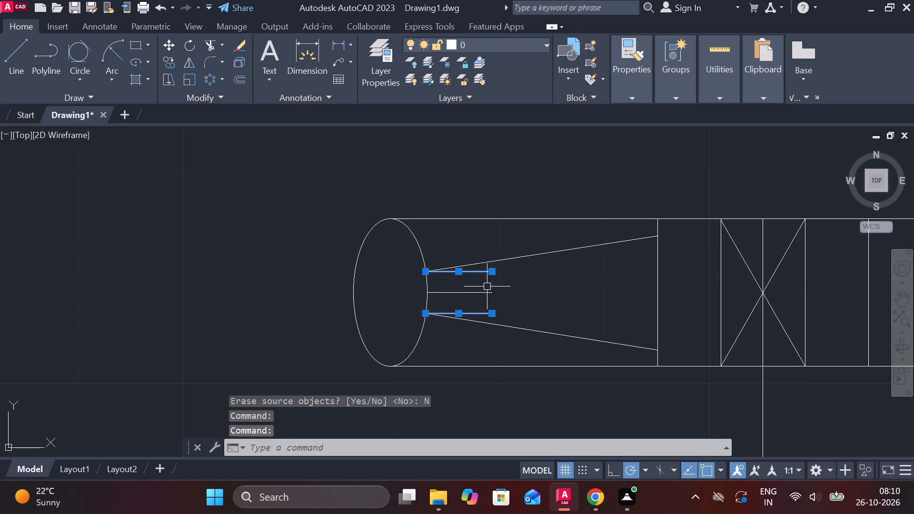
left_click(484, 290)
type("E")
key("space")
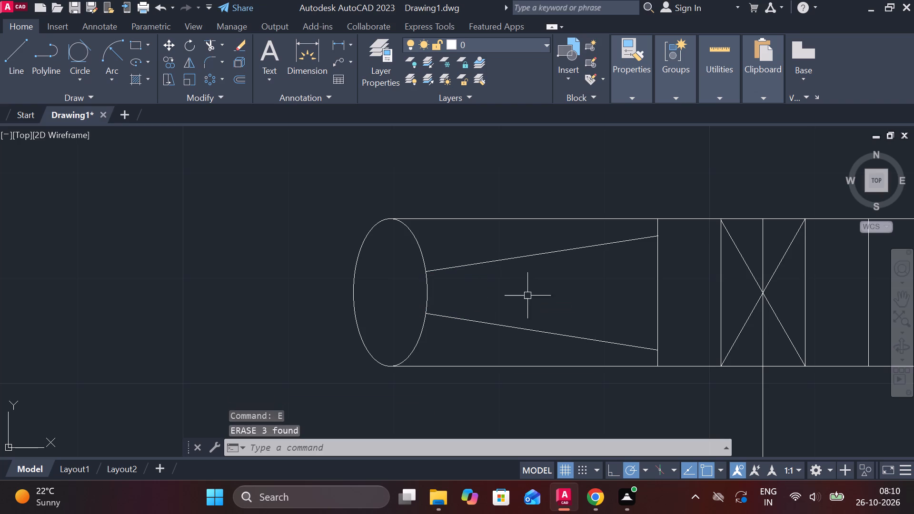
Mirror the two sloping spoke lines about the upper view's vertical centreline, keeping the originals.
left_click(519, 325)
left_click(498, 264)
scroll(513, 267, "down", 1)
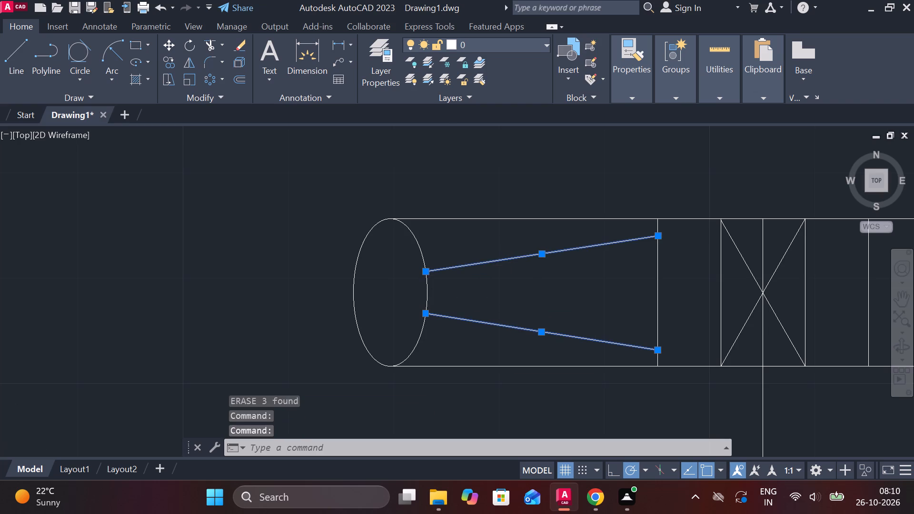
middle_click_drag(513, 267, 399, 277)
type("MIO")
key("BackSpace")
key("Return")
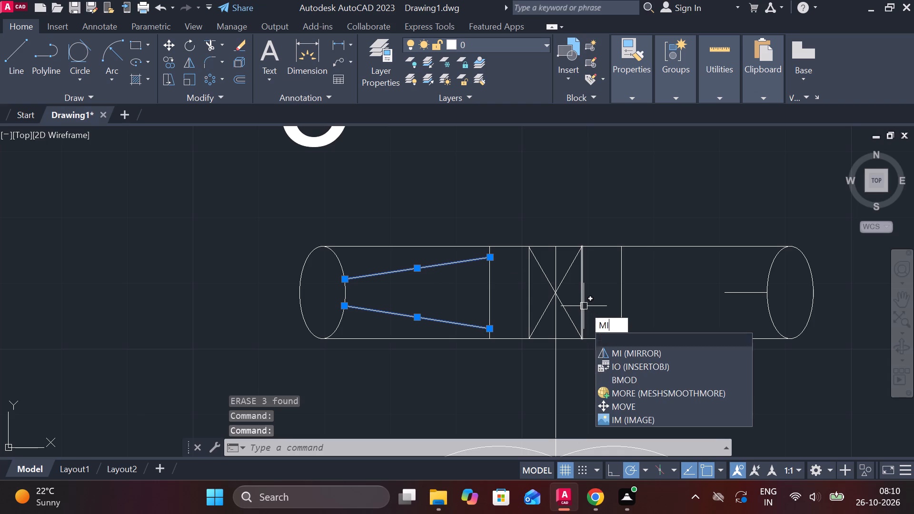
left_click(565, 337)
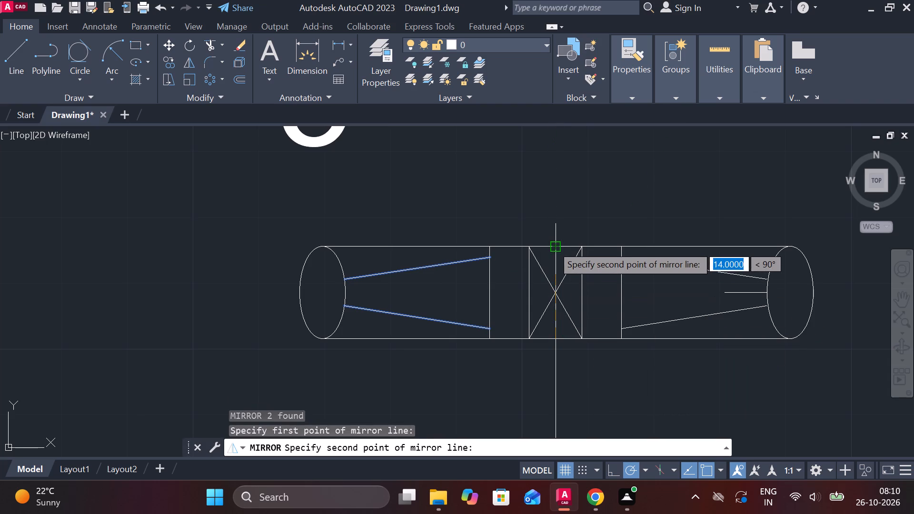
left_click(552, 245)
left_click_drag(570, 304, 552, 245)
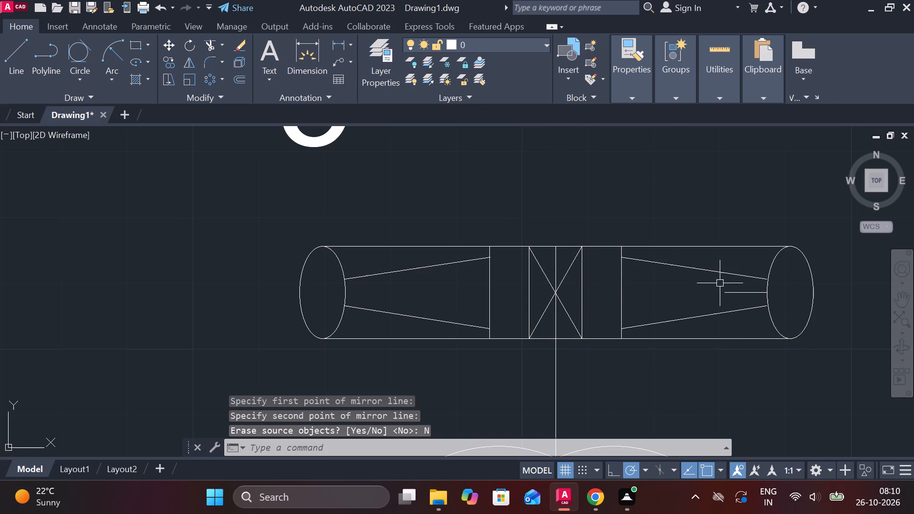
Erase the leftover short horizontal construction line beside the right-hand ellipse.
left_click(730, 291)
type("E")
key("space")
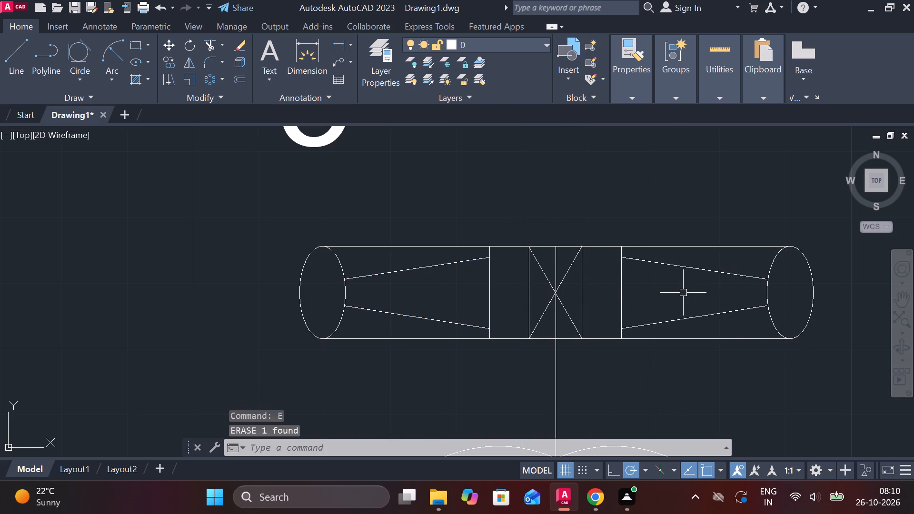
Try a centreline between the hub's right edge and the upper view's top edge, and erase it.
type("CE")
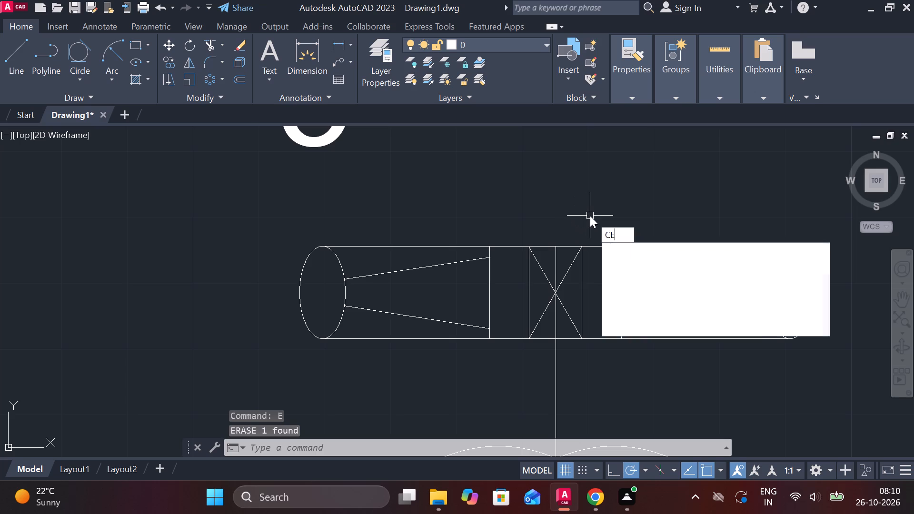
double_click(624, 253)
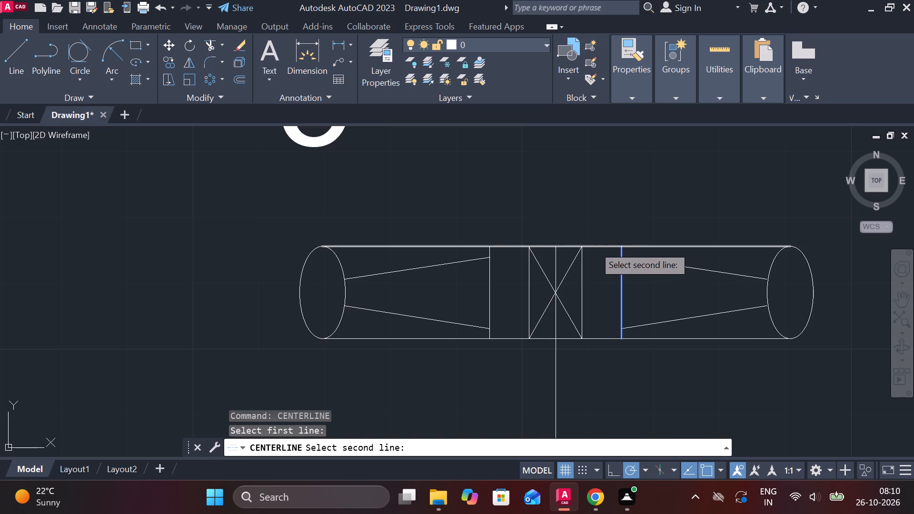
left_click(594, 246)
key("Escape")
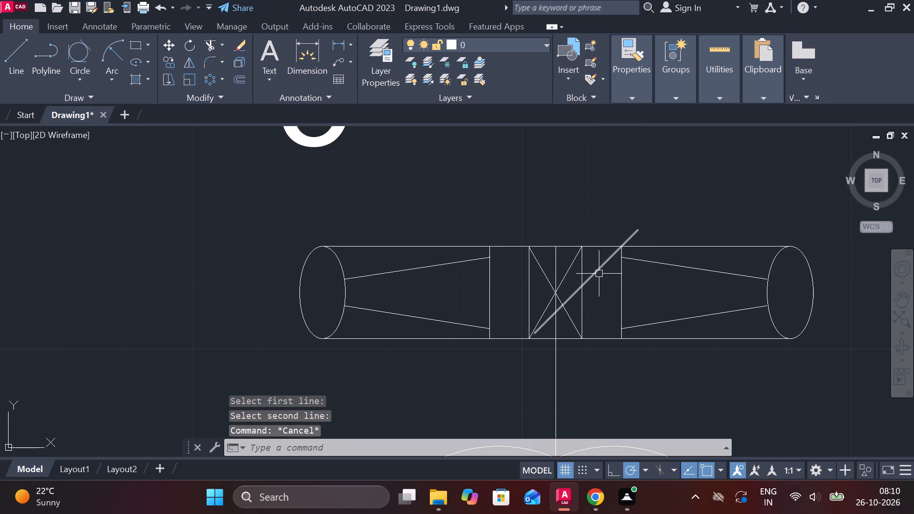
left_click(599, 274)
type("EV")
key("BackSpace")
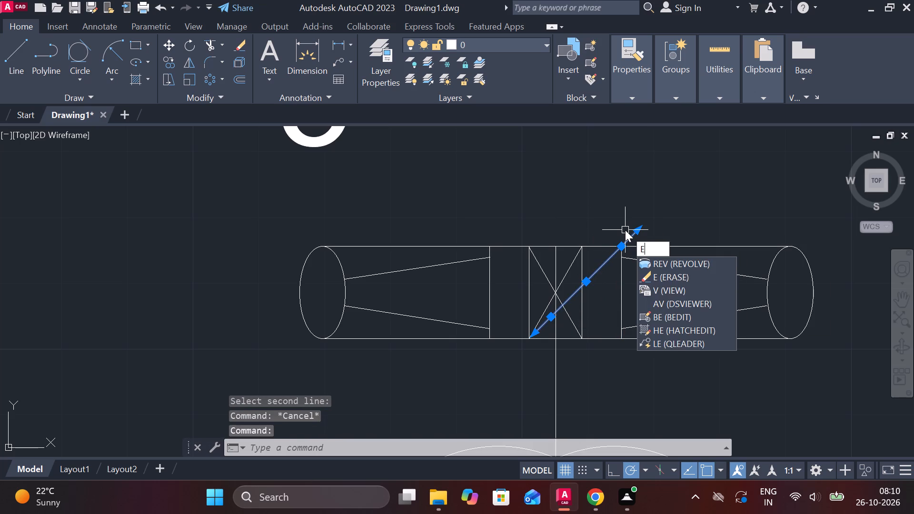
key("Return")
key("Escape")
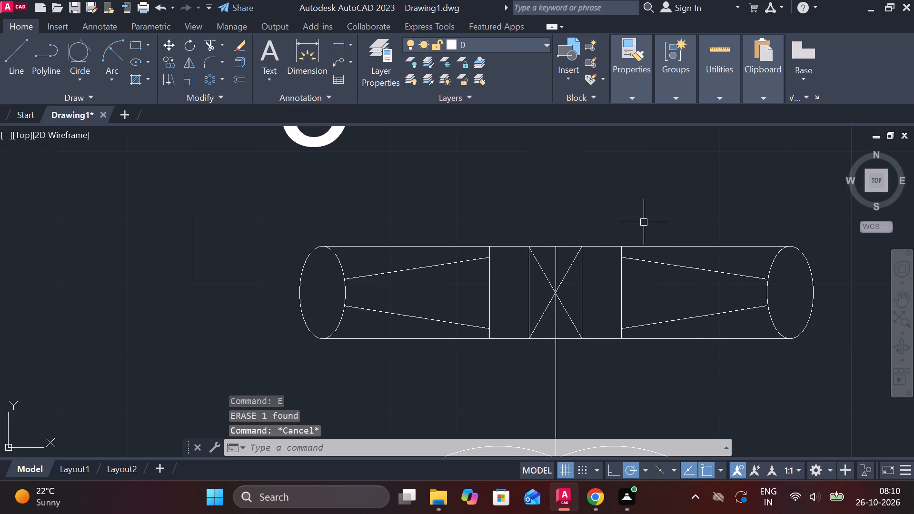
Add a horizontal centreline between the top and bottom edges of the upper view.
type("EC")
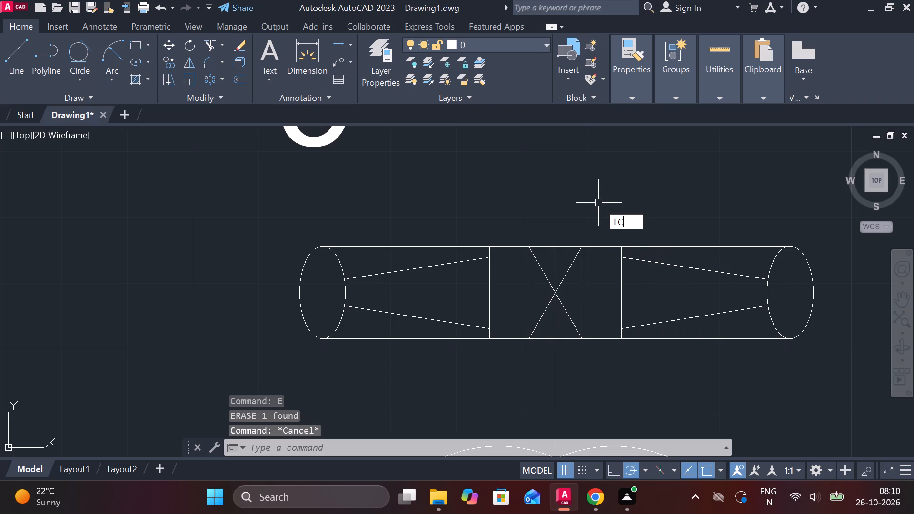
key("BackSpace")
key("BackSpace")
type("CEN")
left_click(638, 236)
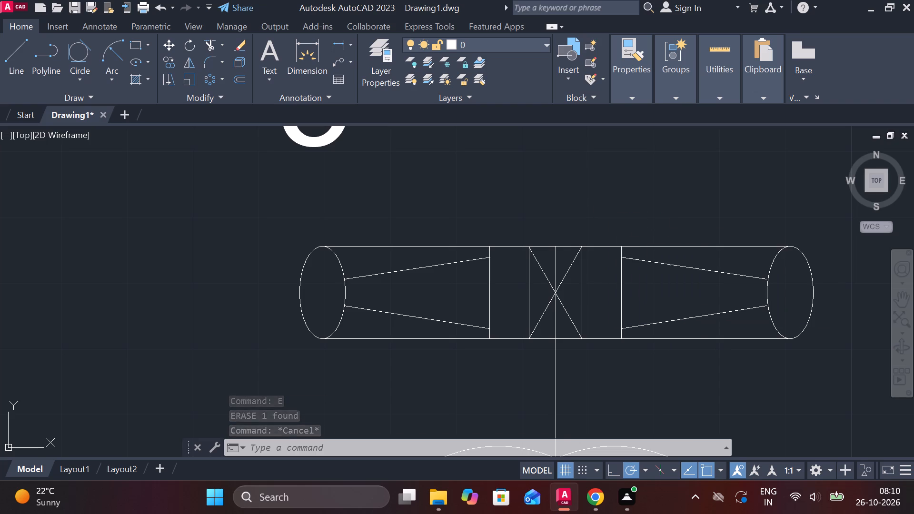
left_click(567, 248)
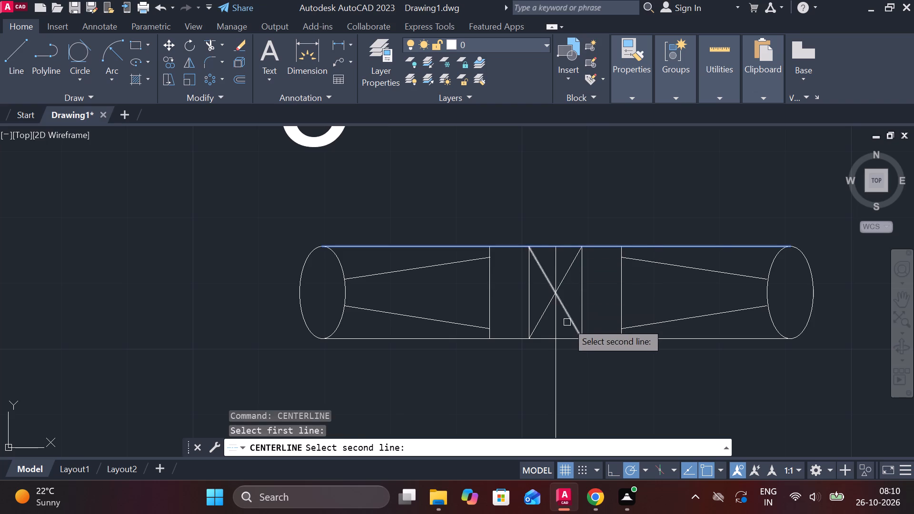
left_click(567, 339)
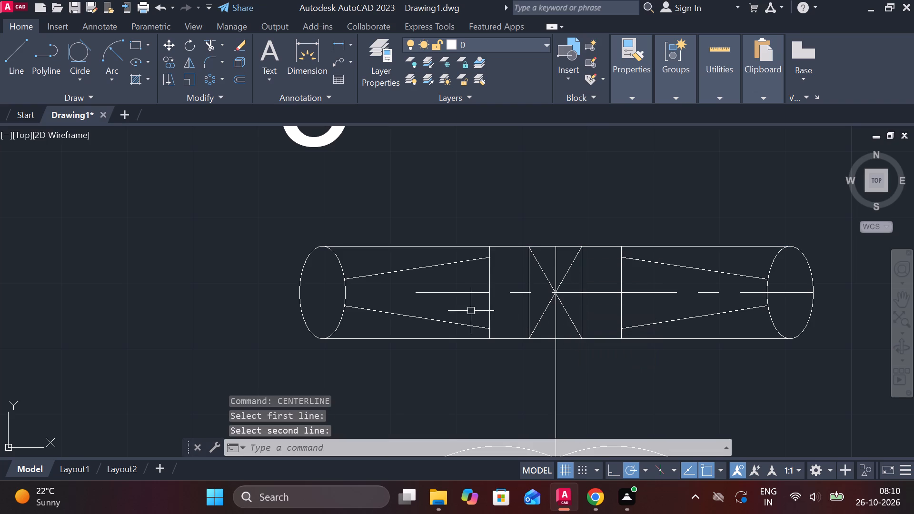
key("Escape")
Stretch both ends of the horizontal centreline so that it extends past the left-hand and right-hand ellipses.
left_click(464, 295)
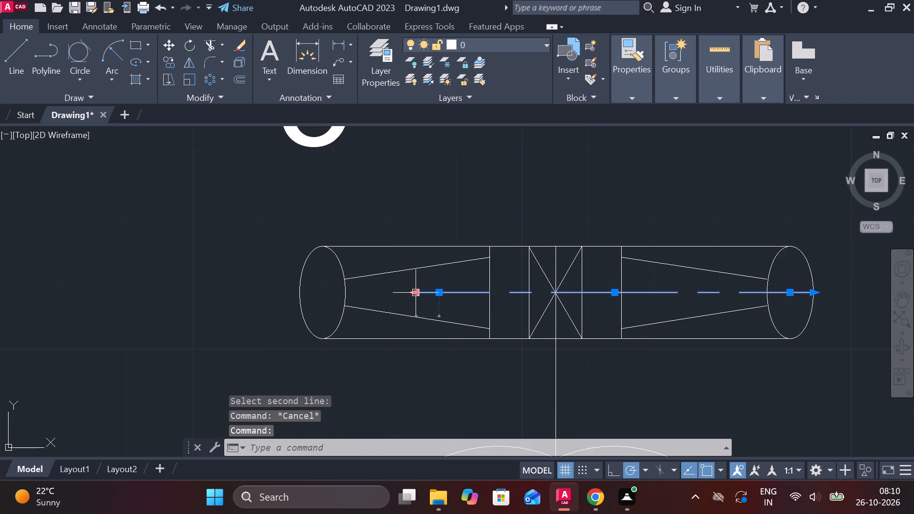
left_click(413, 293)
left_click(262, 291)
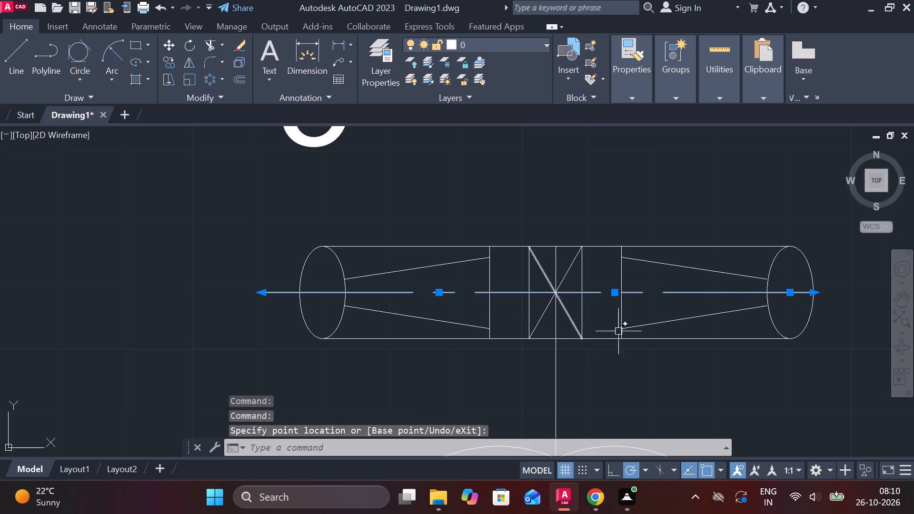
left_click(812, 292)
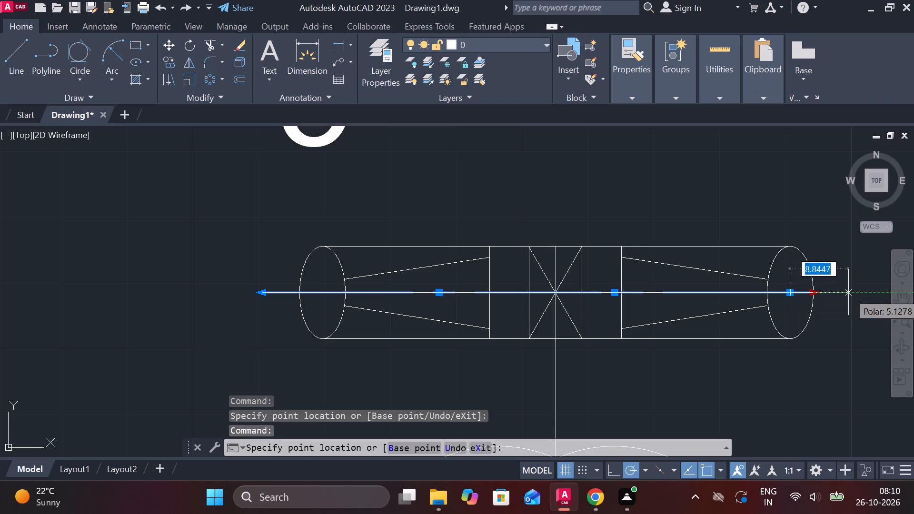
left_click(855, 293)
key("Escape")
Hatch both elliptical ends and the two hub wall sections beside the square hole with ANSI31 at scale 0.4.
scroll(662, 344, "down", 1)
middle_click_drag(661, 358, 652, 358)
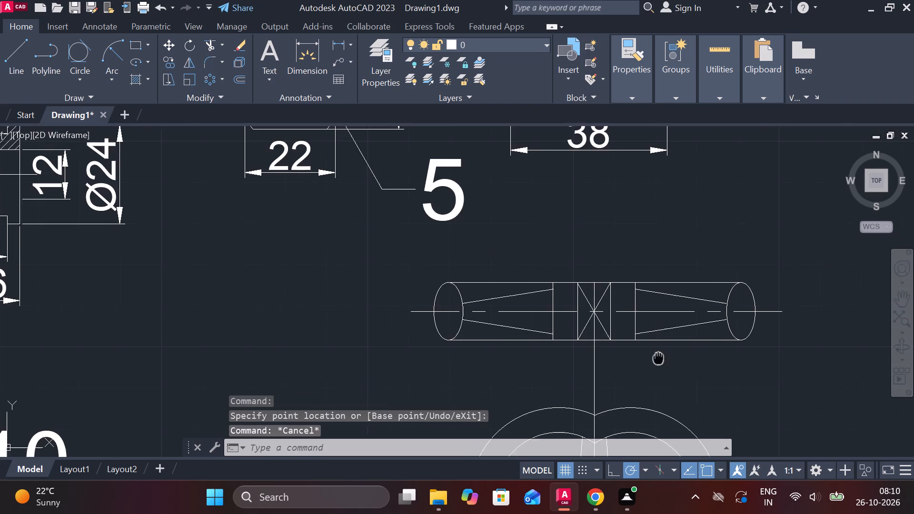
middle_click_drag(652, 358, 632, 340)
scroll(687, 345, "down", 1)
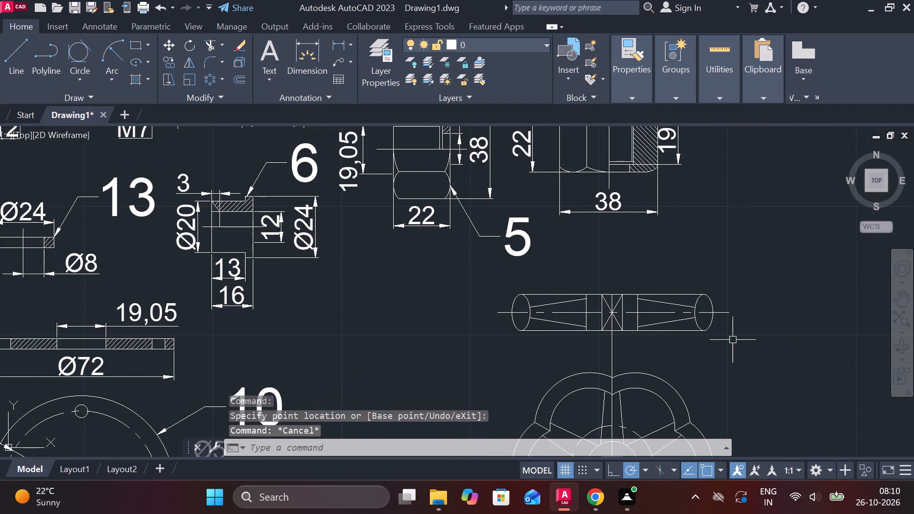
scroll(732, 340, "down", 2)
scroll(750, 339, "up", 2)
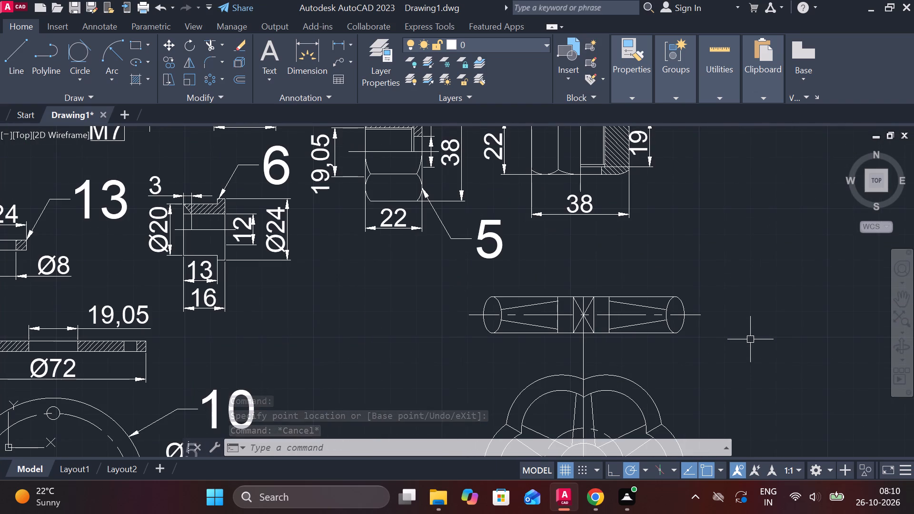
left_click(138, 79)
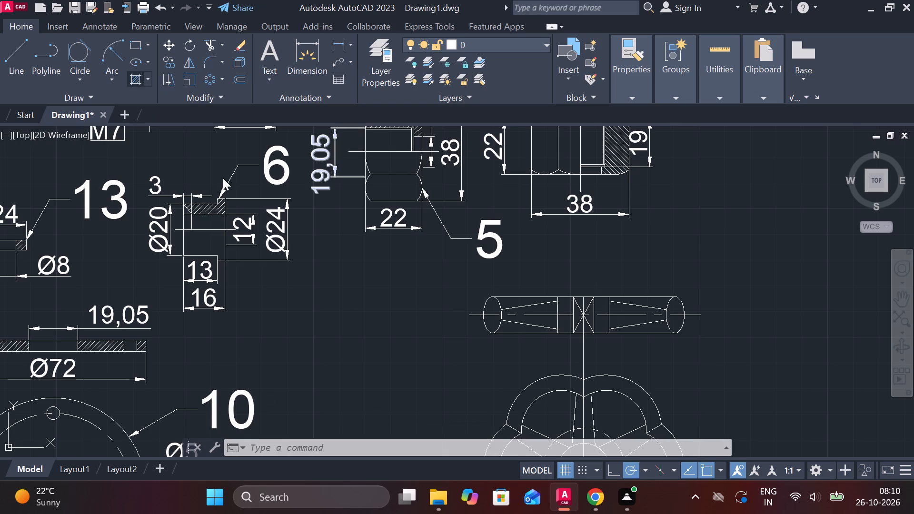
scroll(531, 356, "up", 3)
left_click(442, 247)
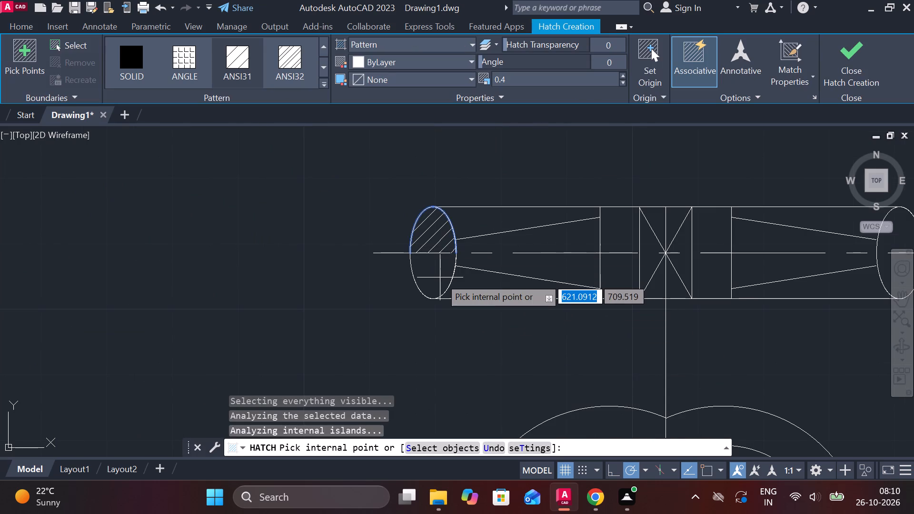
left_click(440, 277)
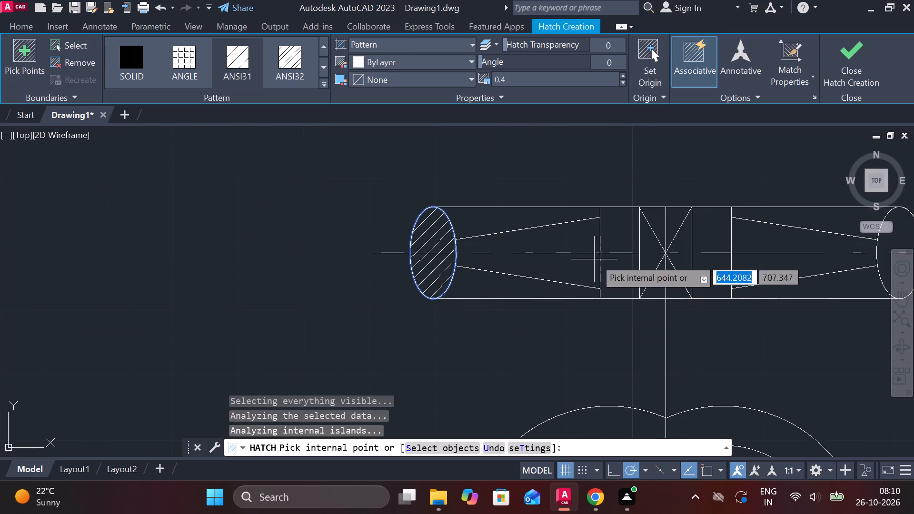
left_click(630, 236)
left_click(624, 270)
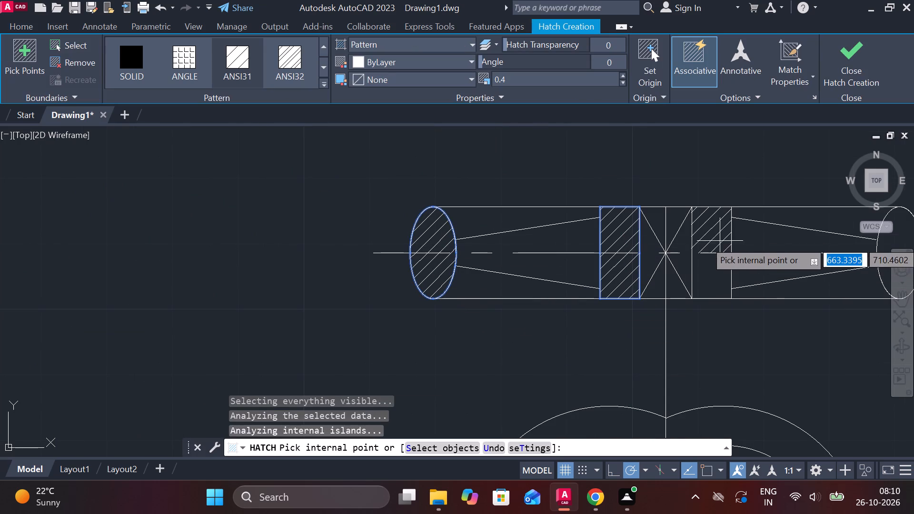
left_click(720, 241)
left_click(715, 269)
middle_click_drag(715, 280, 622, 295)
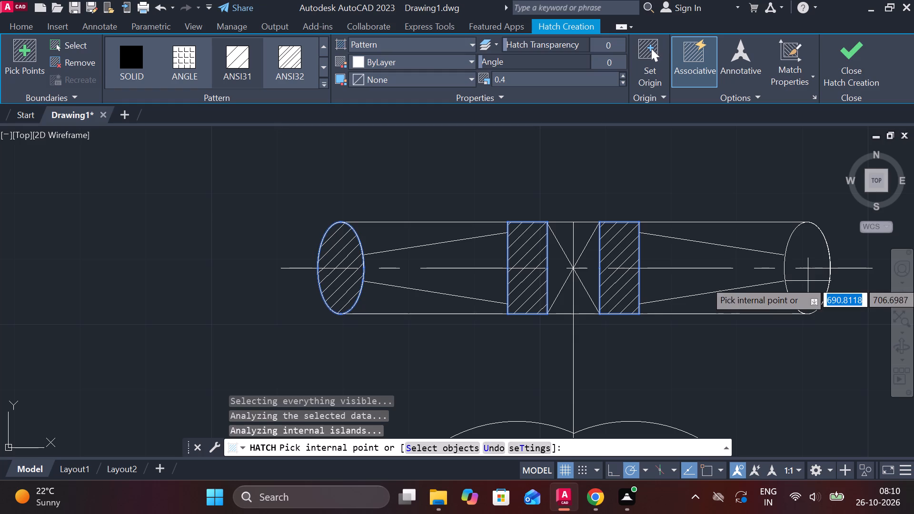
left_click(808, 281)
left_click(598, 266)
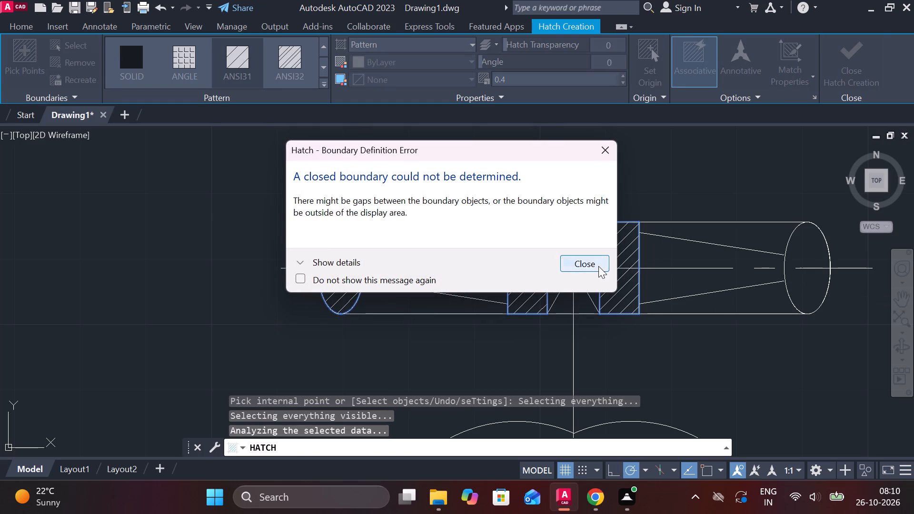
left_click(804, 249)
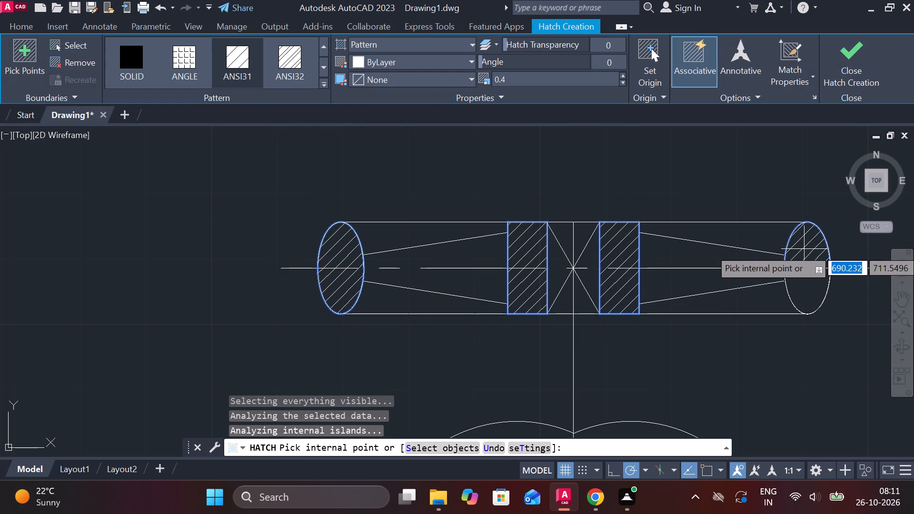
left_click(810, 280)
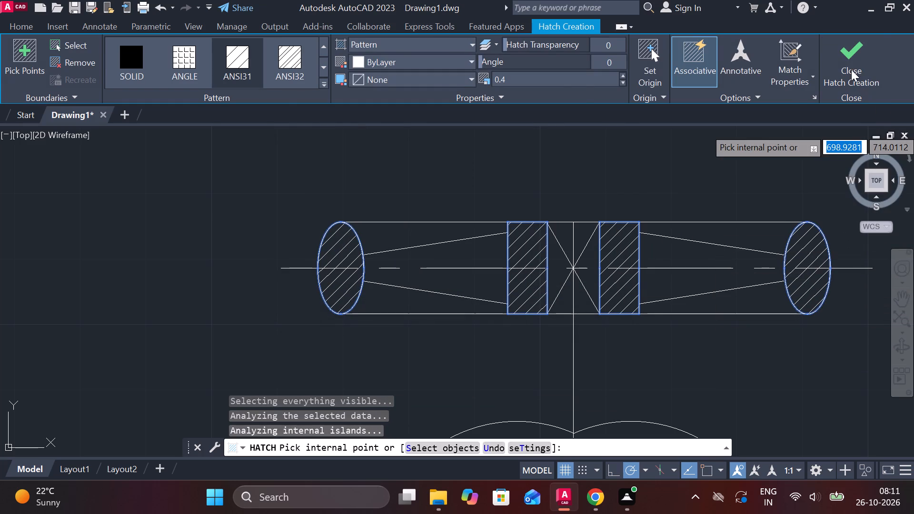
left_click(851, 69)
Copy the complete hatched upper view with its centrelines to the free space above the loose part copies, left of the detail drawings.
scroll(750, 283, "down", 1)
scroll(814, 317, "down", 1)
left_click(837, 317)
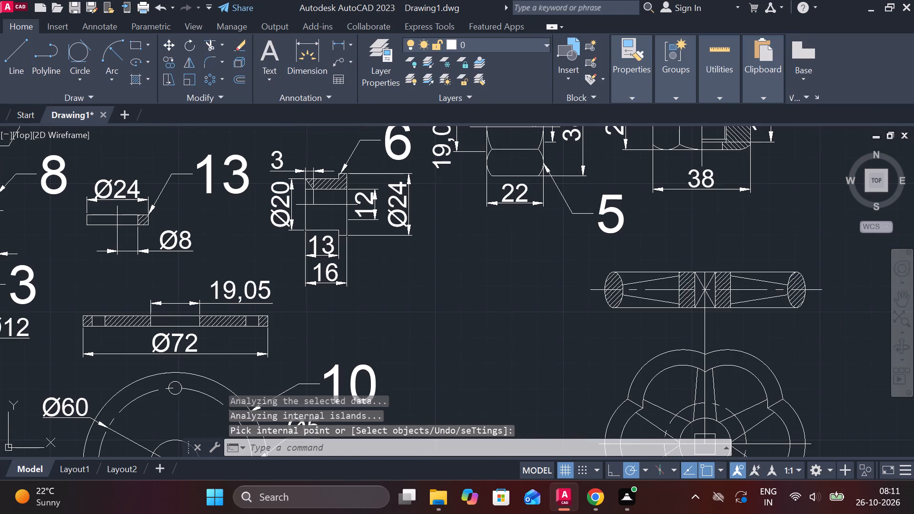
left_click(573, 268)
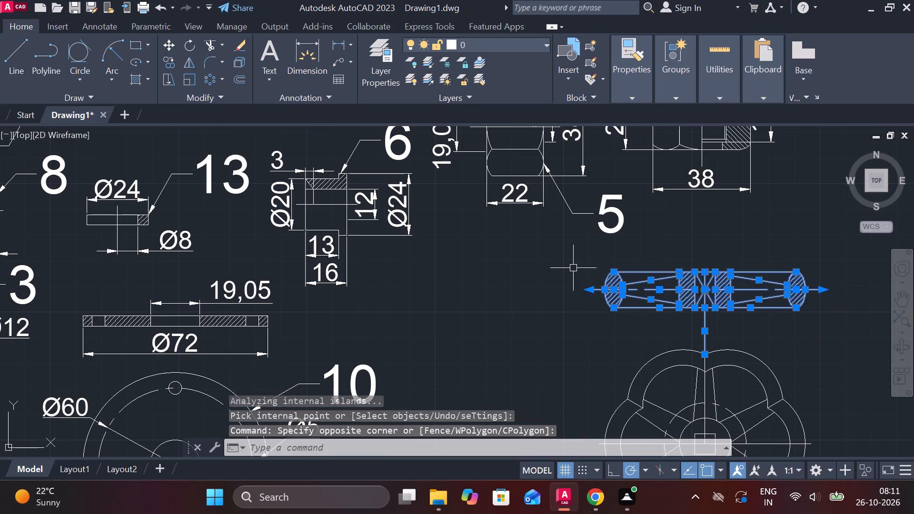
type("CO")
key("Return")
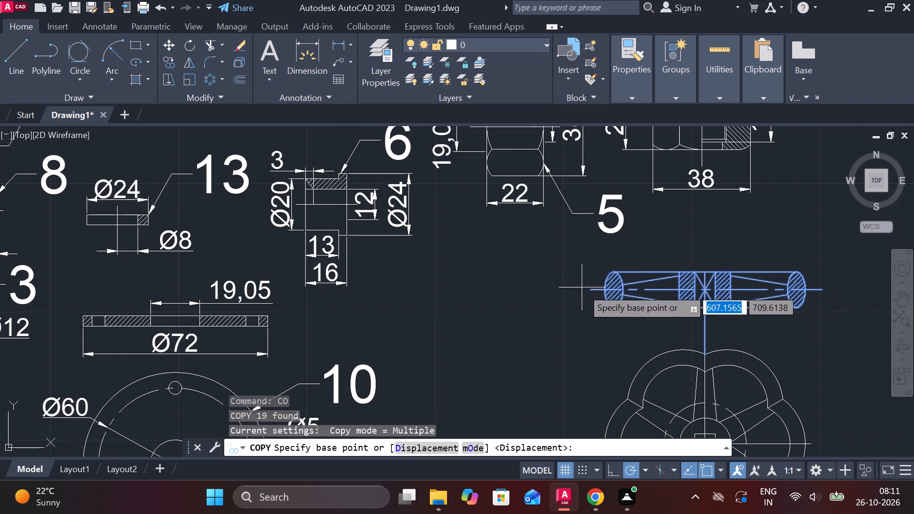
left_click(583, 315)
scroll(587, 316, "down", 1)
scroll(464, 326, "down", 2)
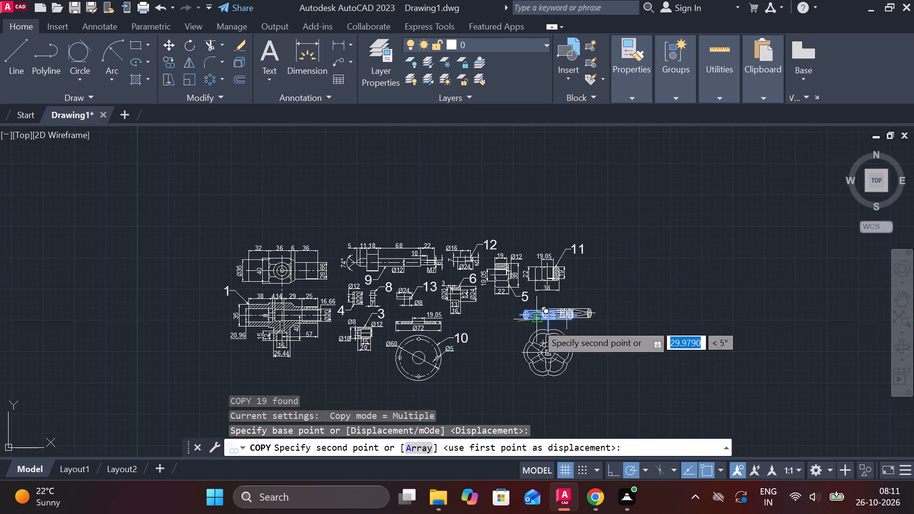
middle_click_drag(312, 315, 708, 281)
left_click(367, 247)
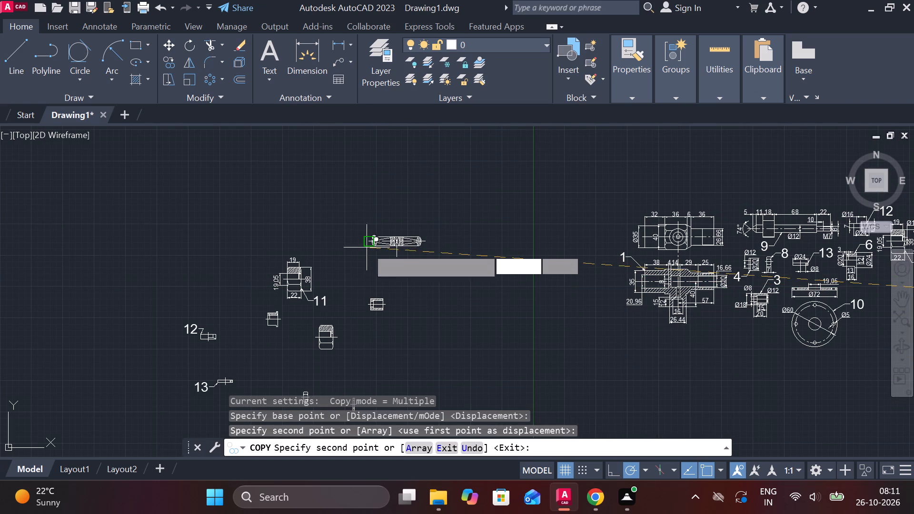
key("Escape")
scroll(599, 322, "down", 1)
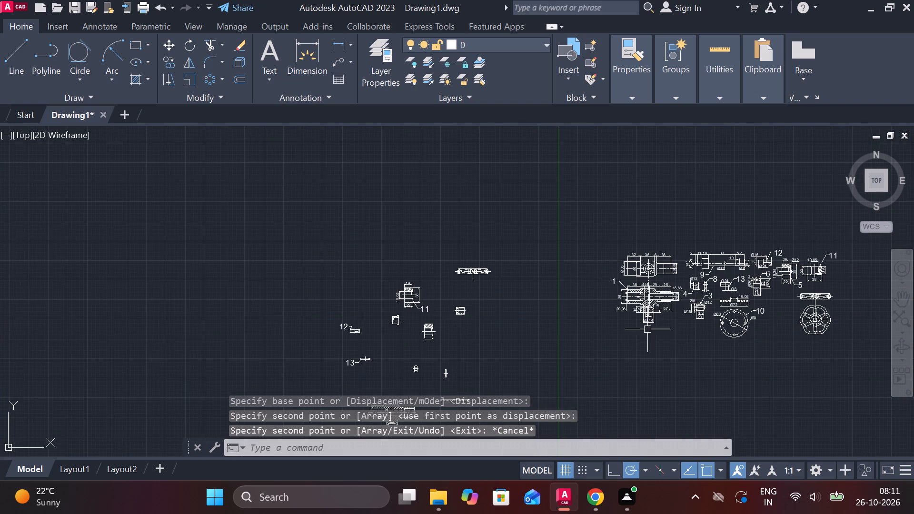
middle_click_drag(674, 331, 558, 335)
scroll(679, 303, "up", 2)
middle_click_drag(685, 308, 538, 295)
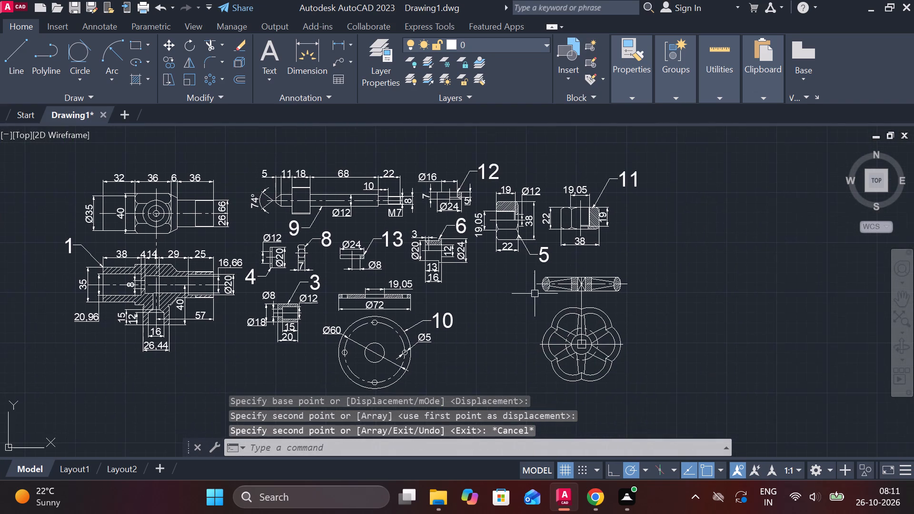
Add horizontal linear dimensions above the upper view for the hub's outer width and the square hole's width.
left_click(334, 40)
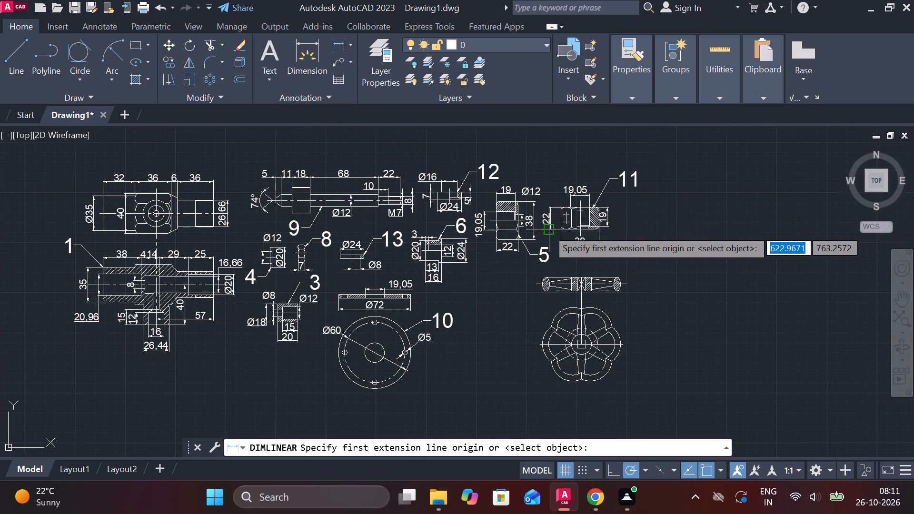
scroll(547, 229, "up", 2)
middle_click_drag(580, 316, 474, 305)
scroll(484, 315, "up", 1)
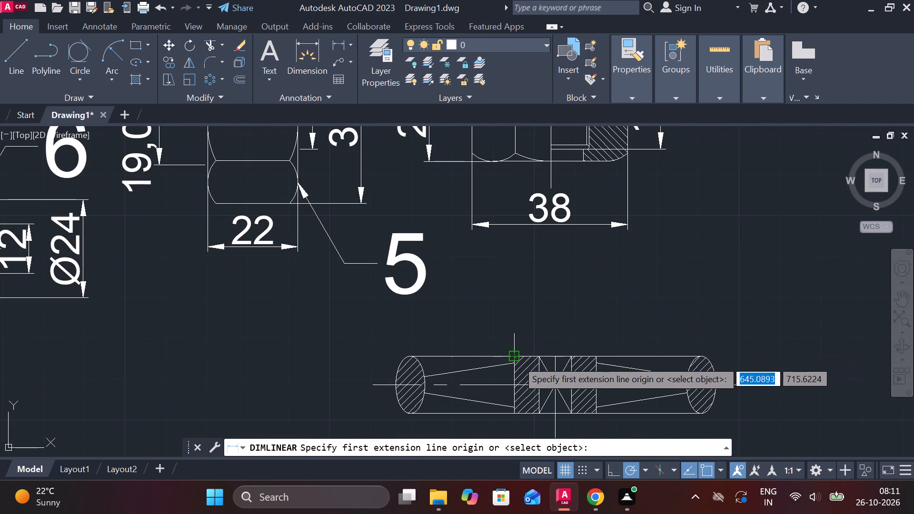
left_click(517, 360)
left_click(603, 353)
left_click(596, 302)
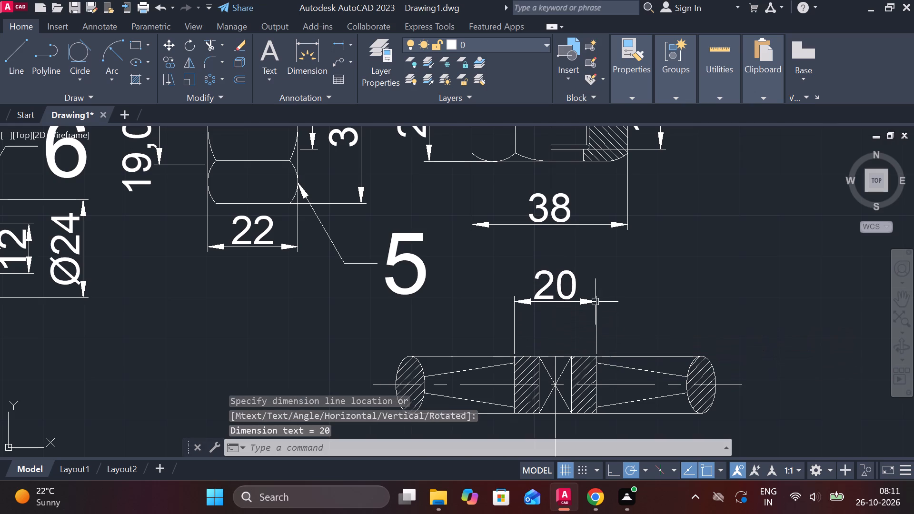
key("space")
left_click(545, 352)
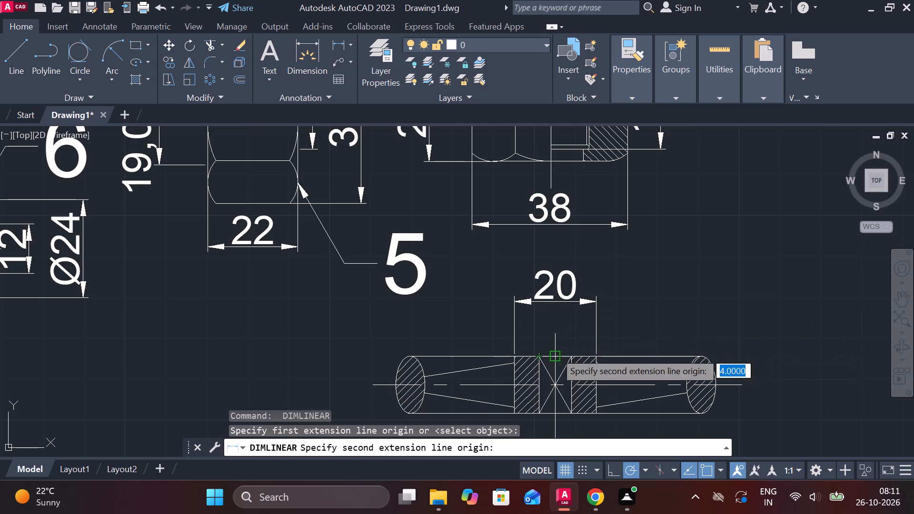
left_click(570, 353)
scroll(572, 337, "up", 2)
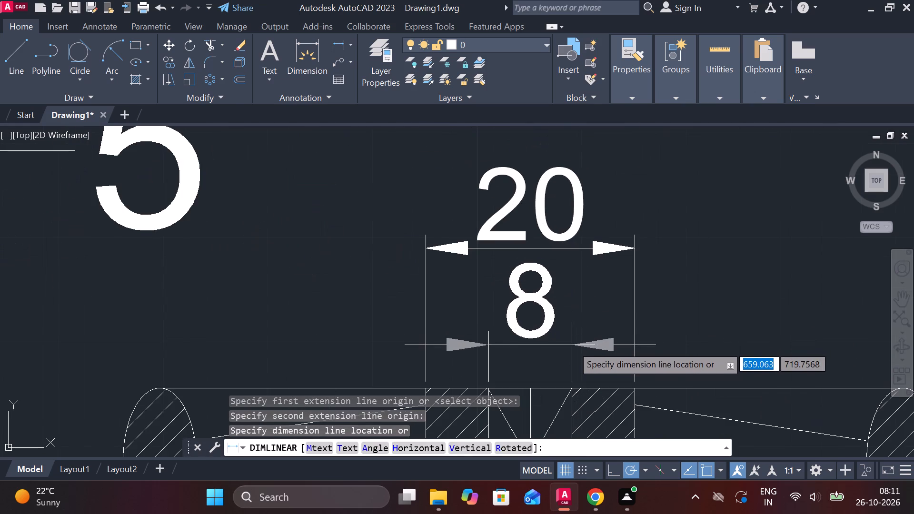
left_click(572, 346)
Add a diameter symbol in front of the hub's outer width dimension text.
double_click(519, 204)
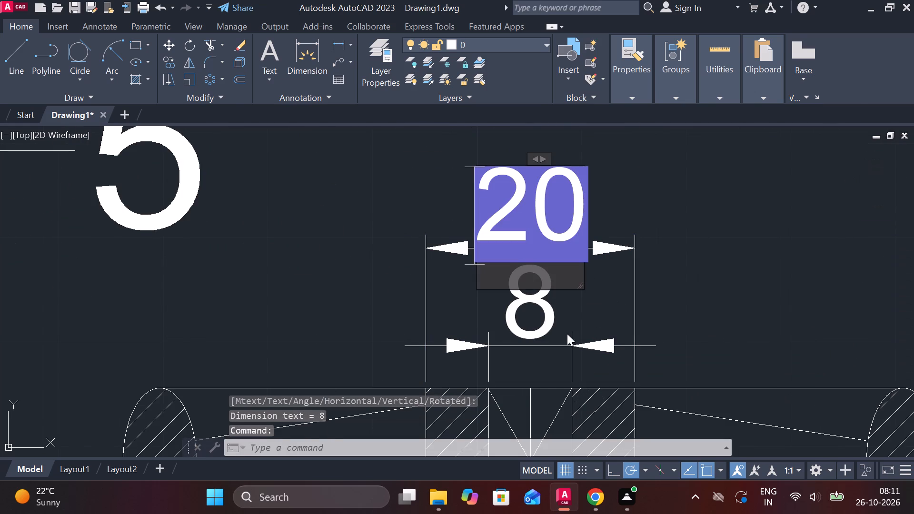
left_click(611, 73)
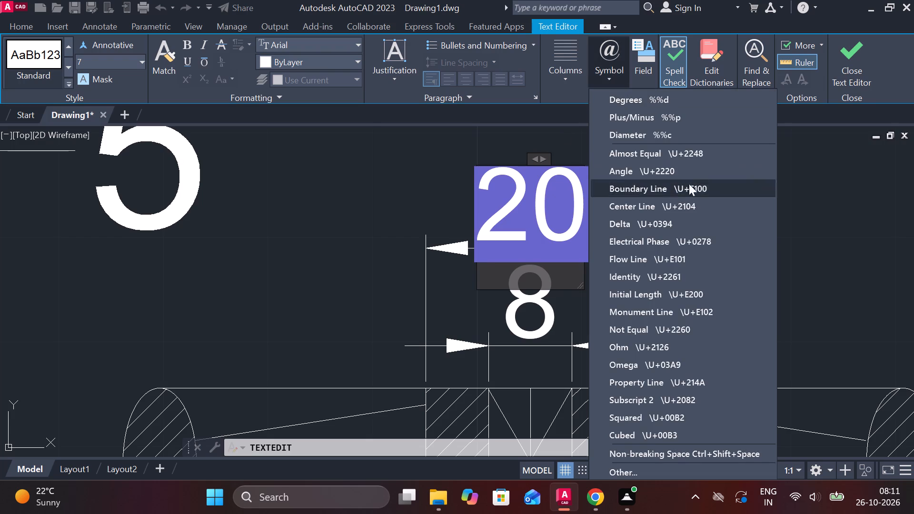
left_click(657, 139)
left_click(844, 90)
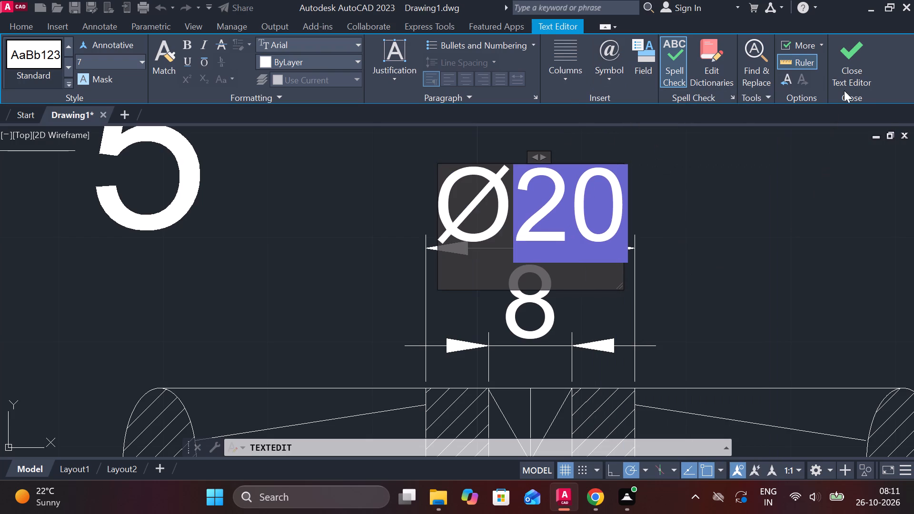
left_click(845, 80)
scroll(722, 248, "down", 2)
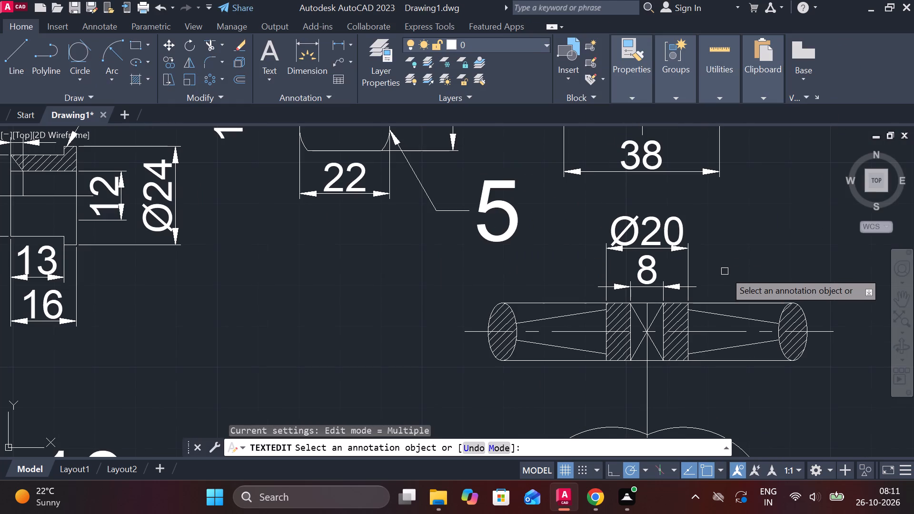
key("Escape")
Dimension the width of the right-hand ellipse and the overall height of the upper view with linear dimensions.
middle_click_drag(727, 272, 574, 263)
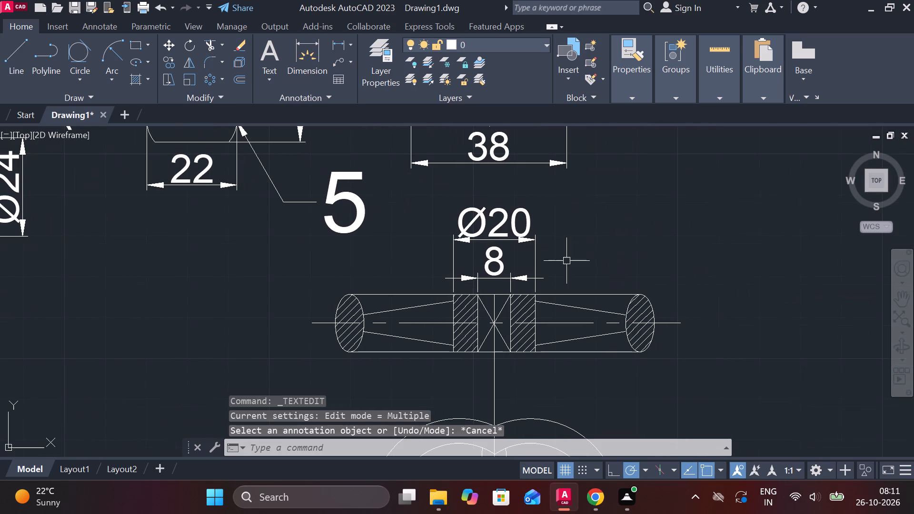
left_click(341, 45)
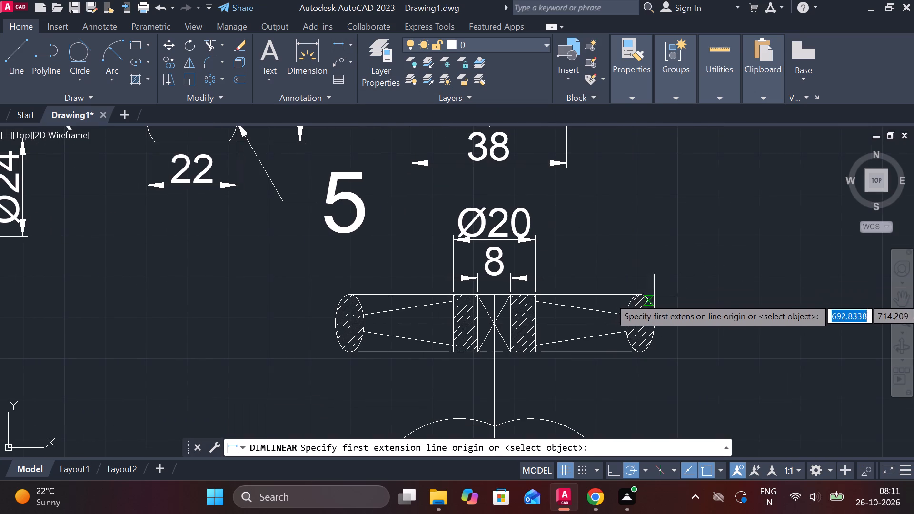
left_click(628, 320)
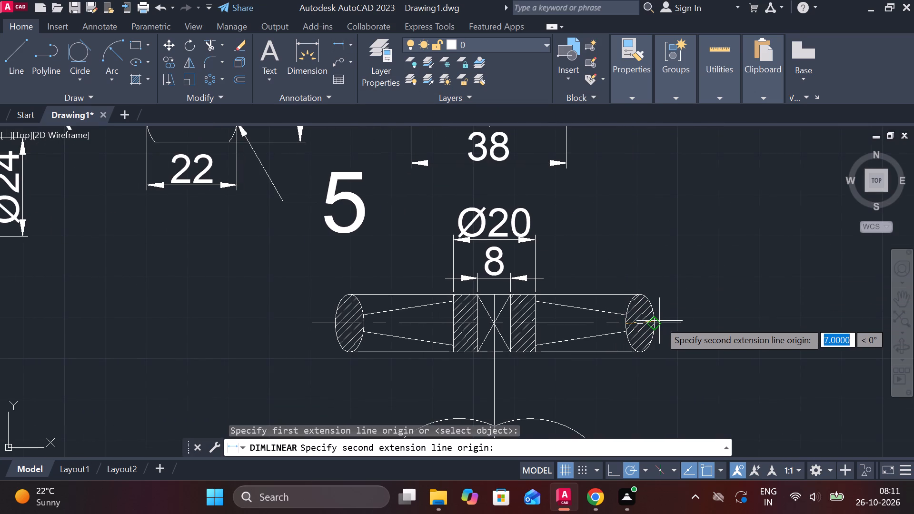
left_click(659, 321)
left_click(659, 252)
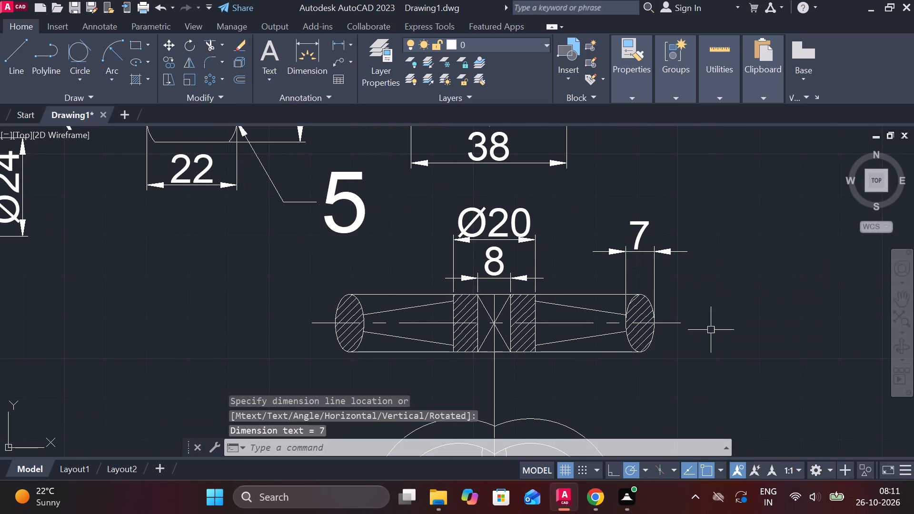
key("space")
left_click(602, 296)
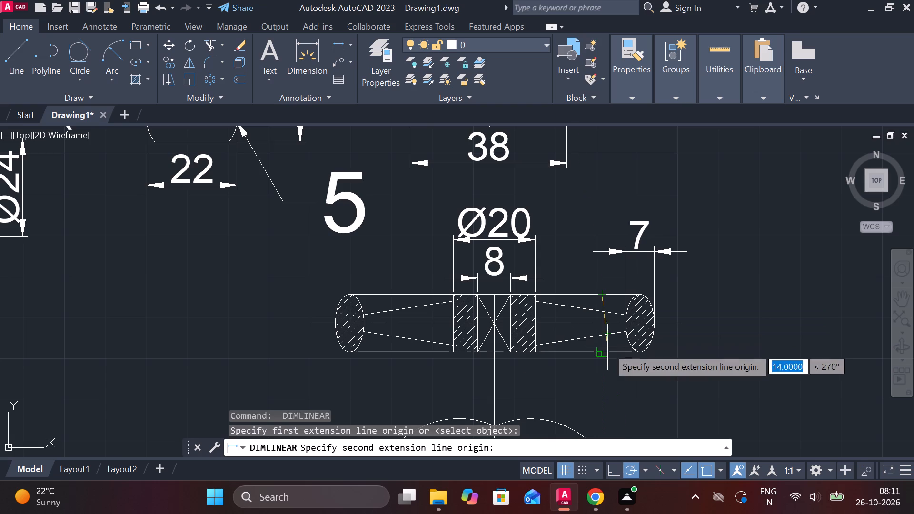
scroll(599, 346, "up", 3)
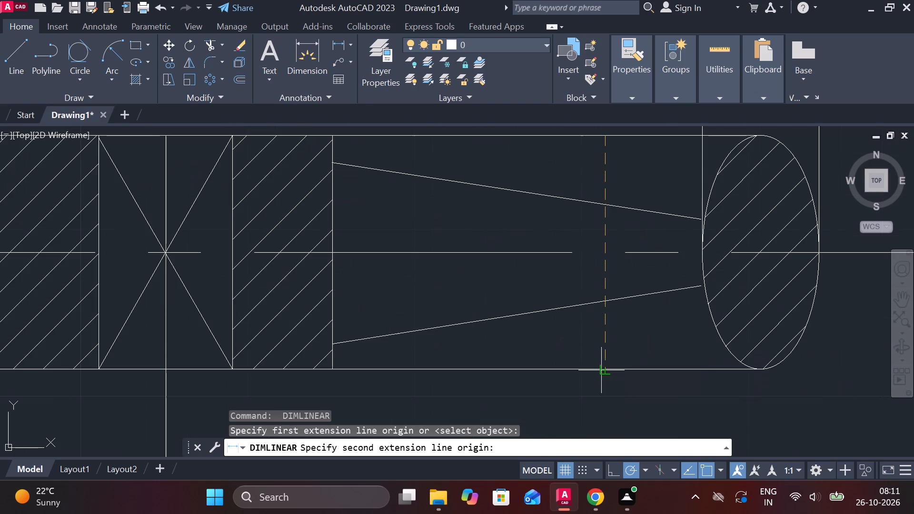
left_click(601, 370)
scroll(662, 358, "down", 2)
left_click(792, 357)
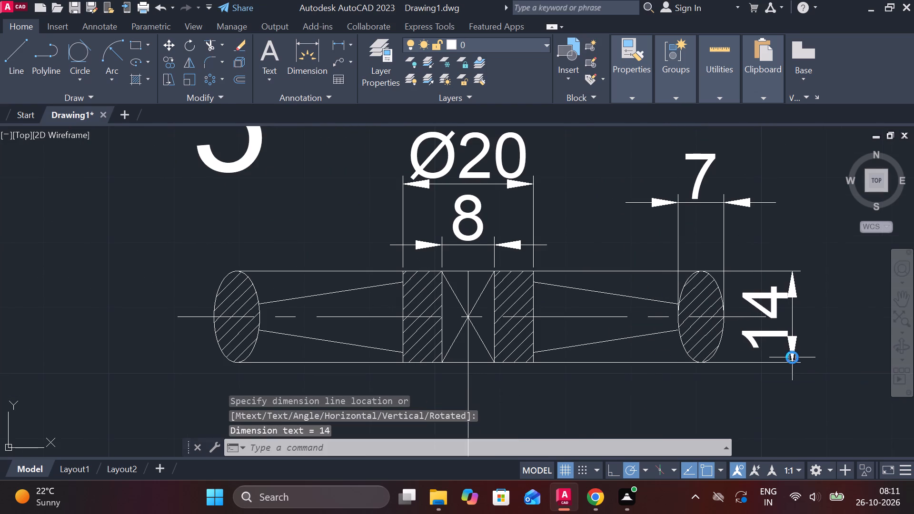
Join the three collinear vertical line segments between the upper view and the plan view's centre into one line.
scroll(793, 369, "down", 1)
middle_click_drag(733, 386, 646, 330)
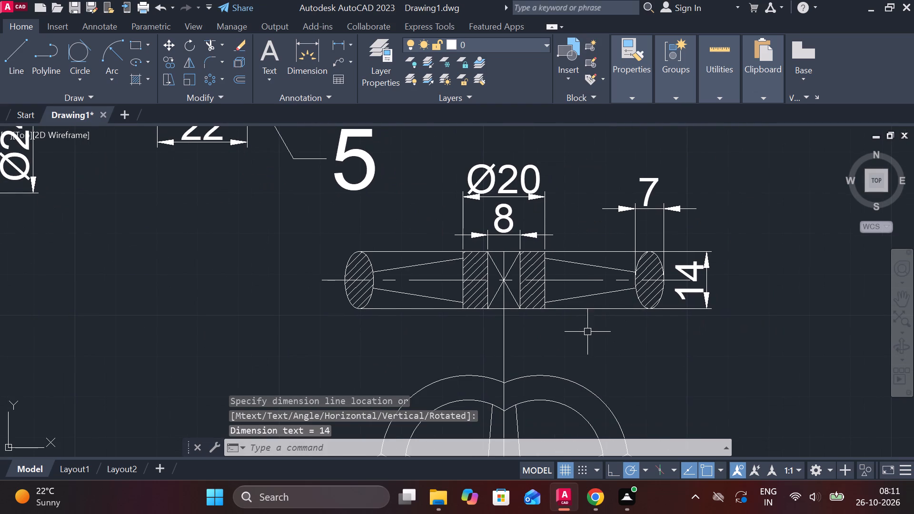
scroll(552, 288, "down", 1)
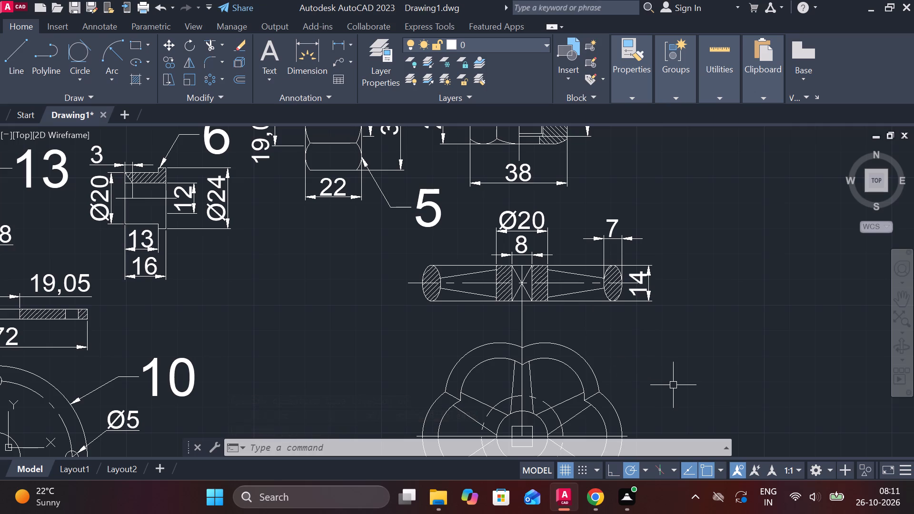
middle_click_drag(673, 385, 663, 339)
scroll(663, 334, "down", 1)
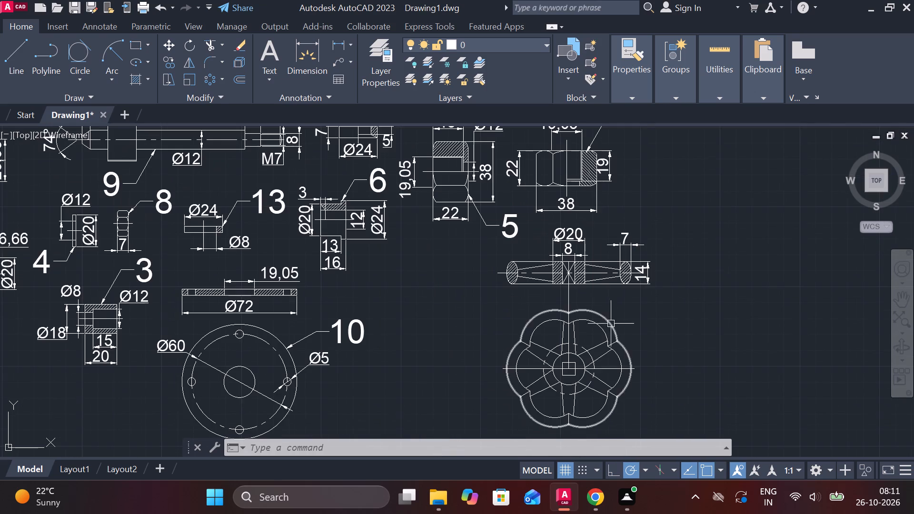
left_click(569, 297)
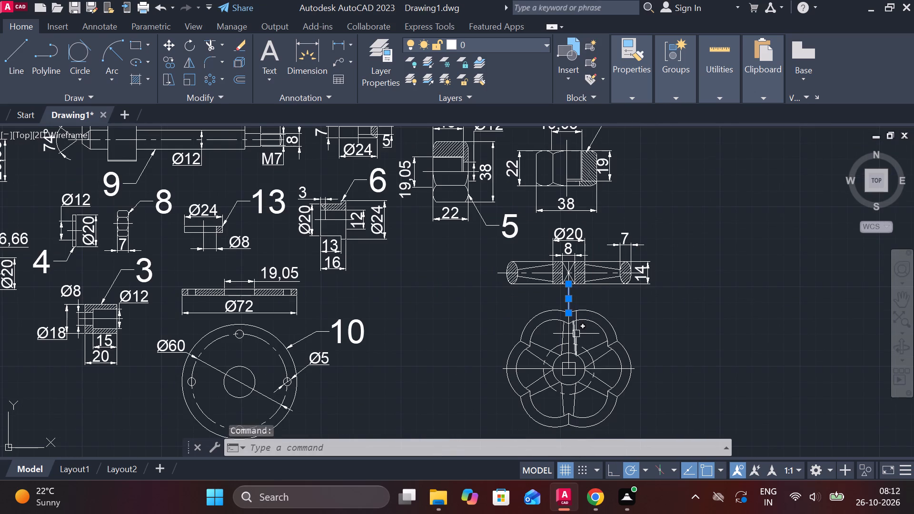
scroll(570, 332, "up", 2)
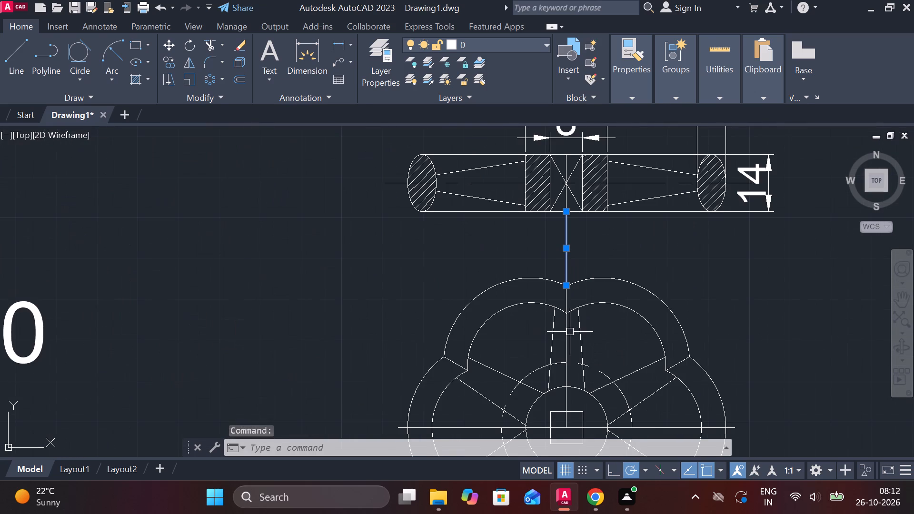
left_click(567, 335)
left_click(568, 400)
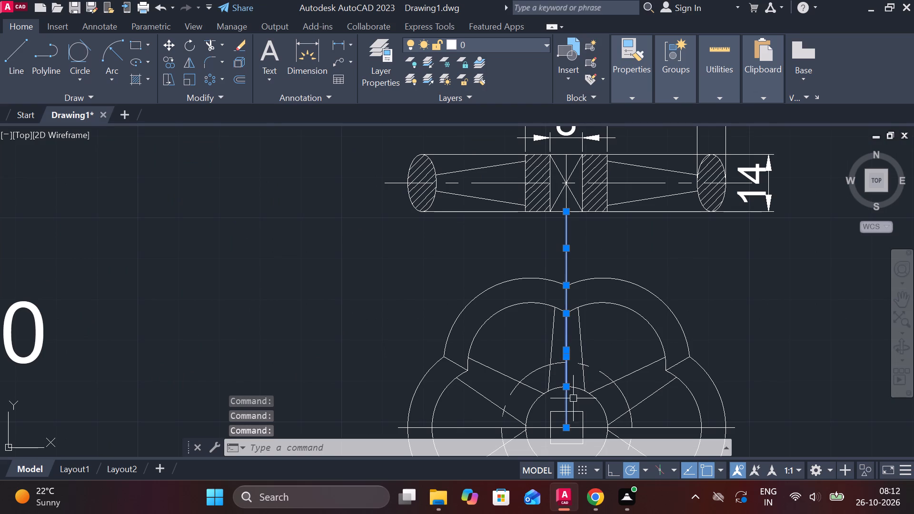
key("j")
key("Return")
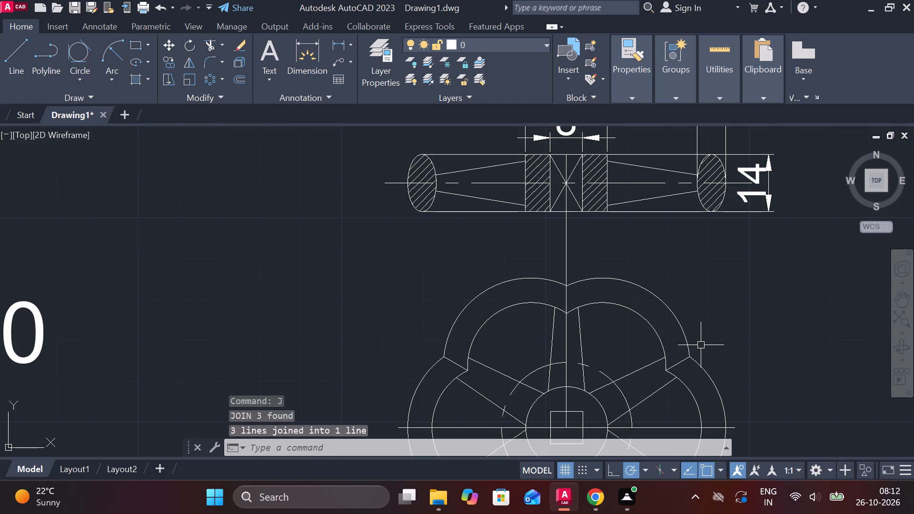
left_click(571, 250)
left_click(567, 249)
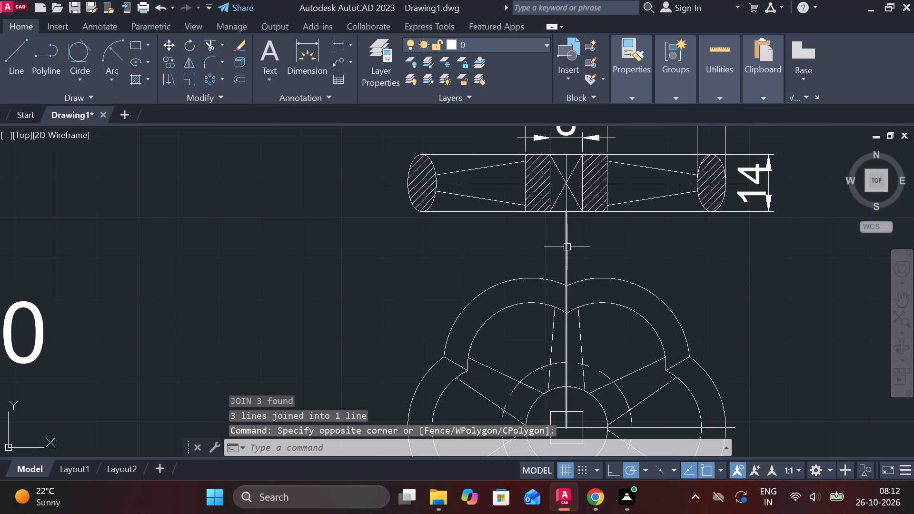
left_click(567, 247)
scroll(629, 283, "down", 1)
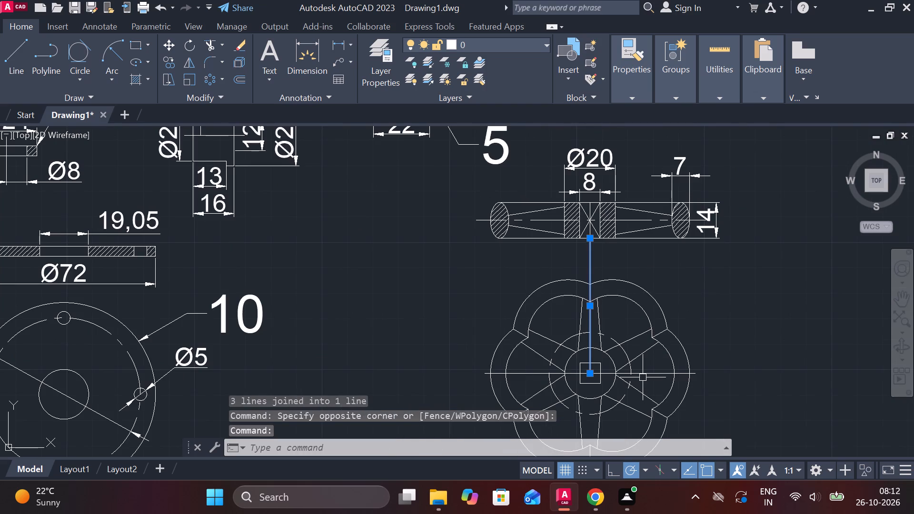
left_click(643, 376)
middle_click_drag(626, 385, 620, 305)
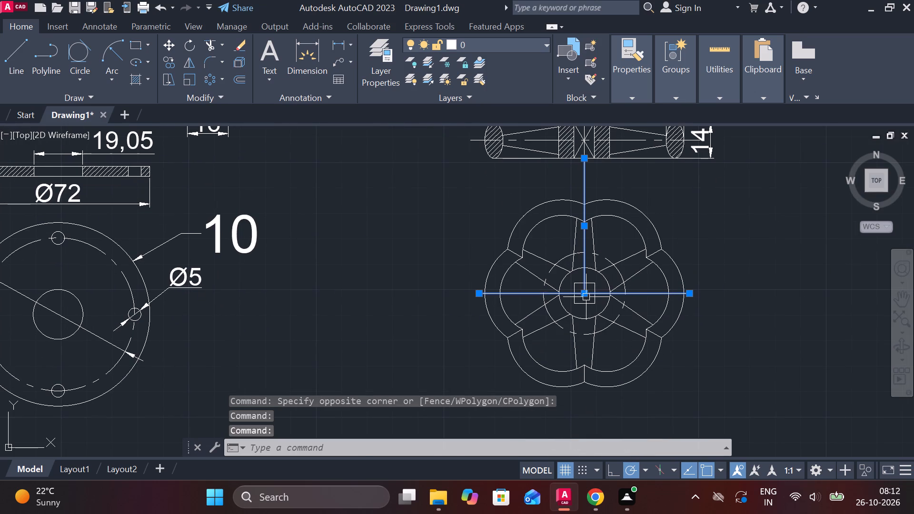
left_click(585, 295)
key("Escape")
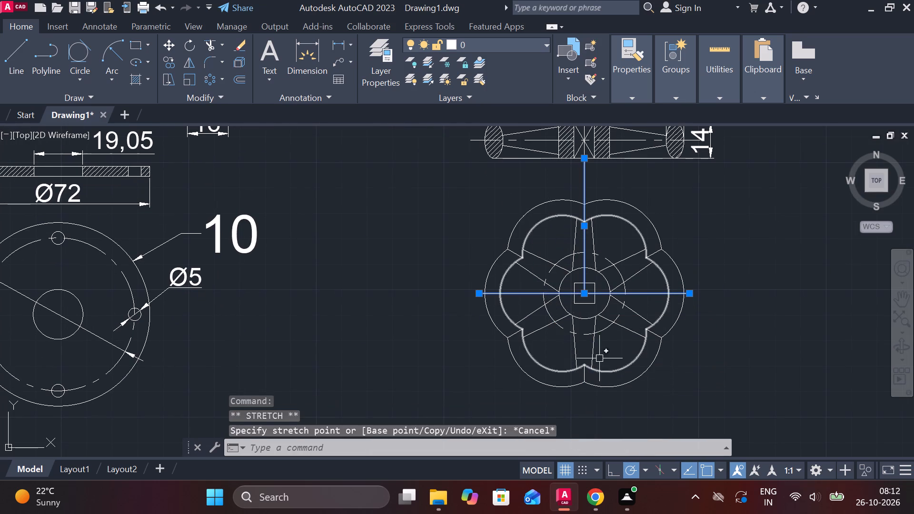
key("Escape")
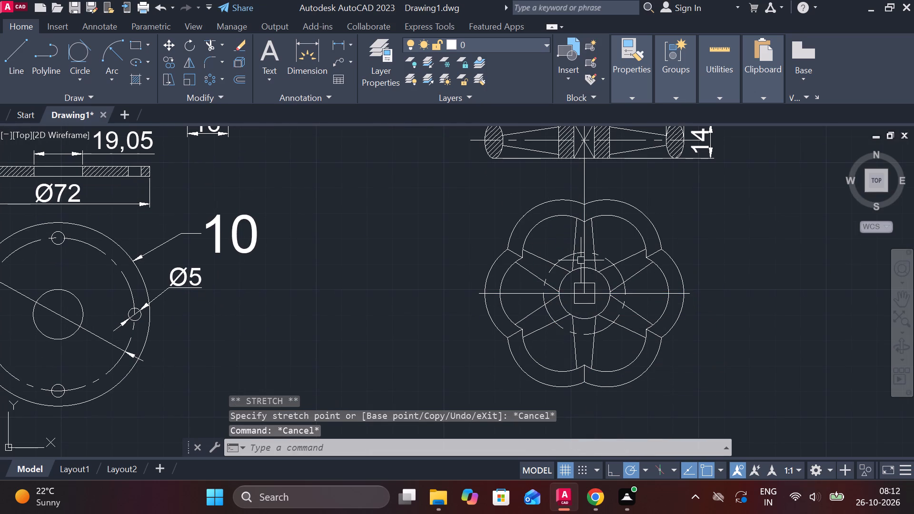
Lengthen the joined vertical line downwards so that it extends past the lower edge of the lobed plan outline.
left_click(586, 256)
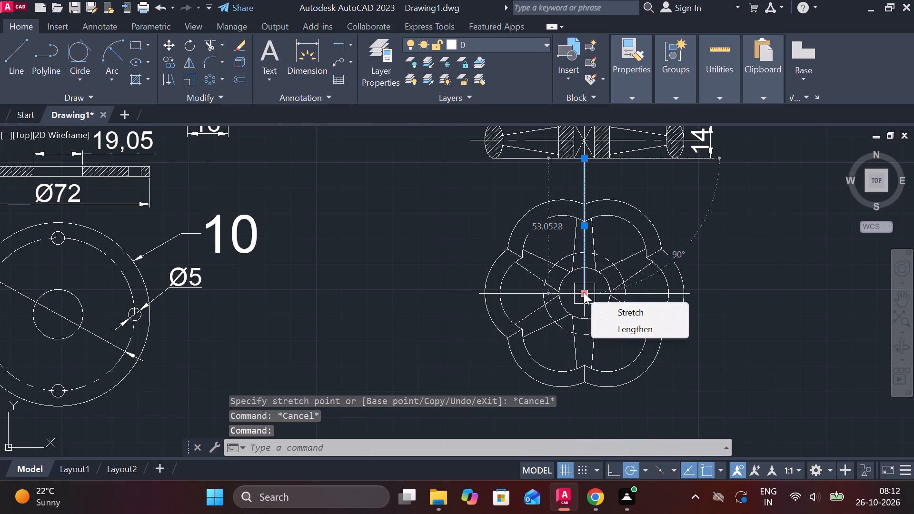
left_click(613, 329)
left_click(607, 422)
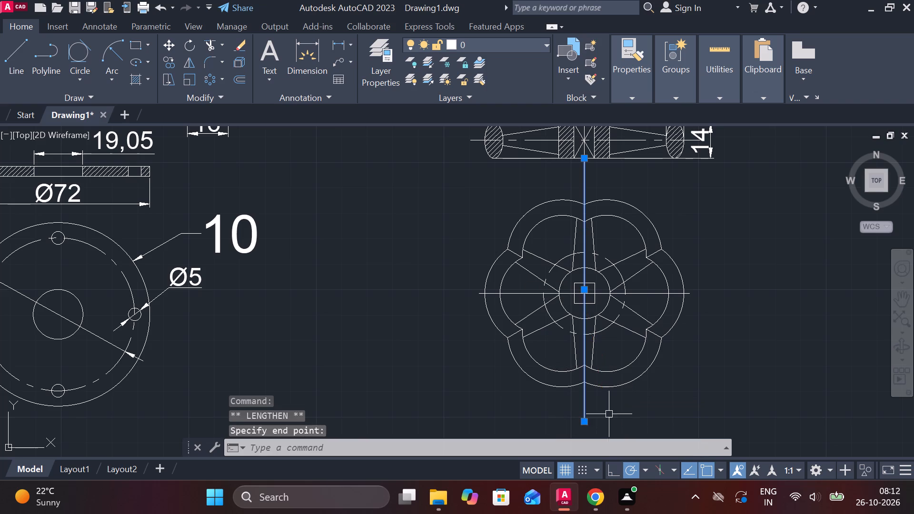
key("Escape")
Change the plan view's horizontal and vertical centre lines to the CENTER2 linetype.
left_click(640, 295)
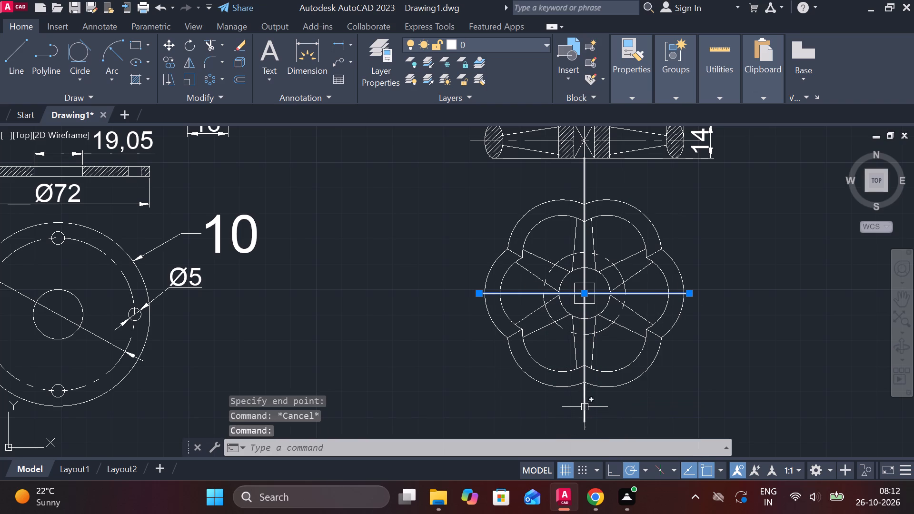
left_click(582, 404)
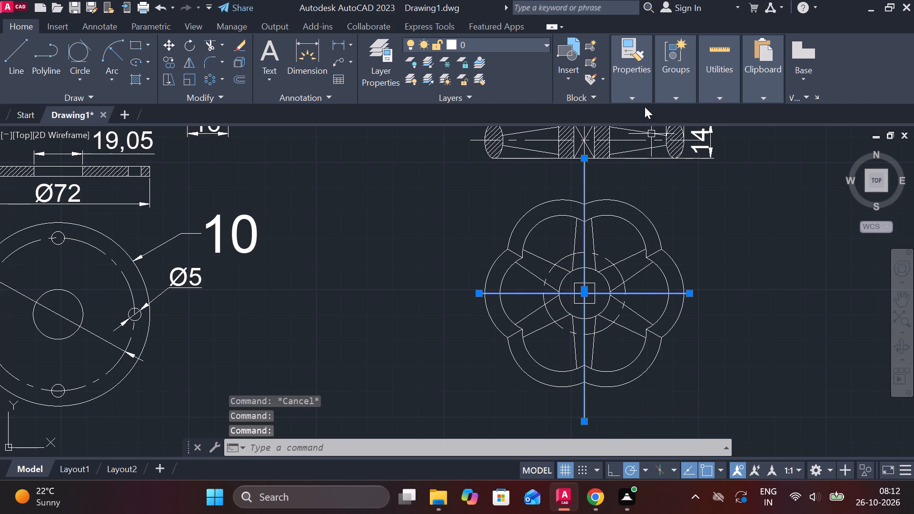
left_click(637, 102)
left_click(764, 143)
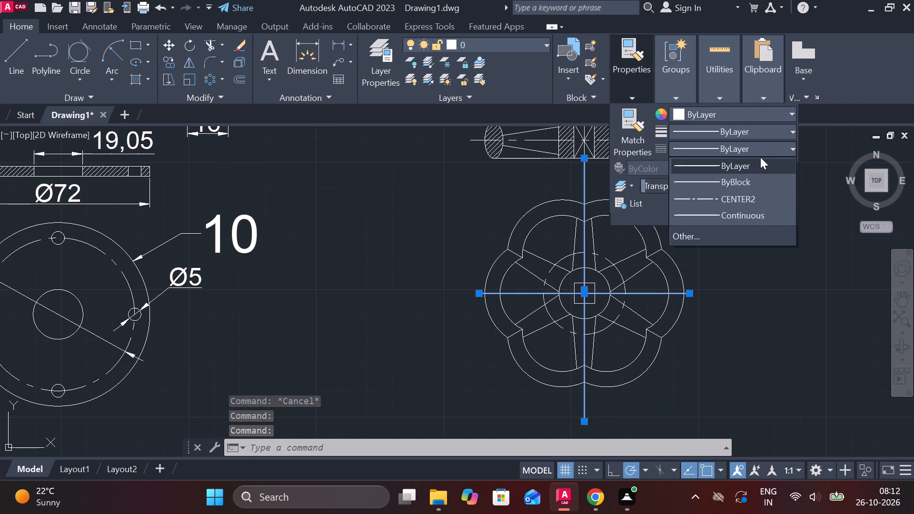
left_click(698, 202)
key("Escape")
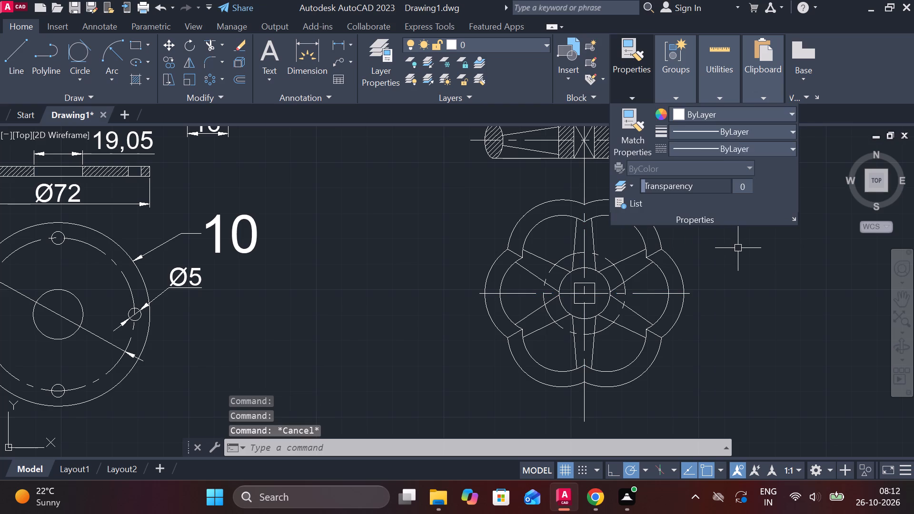
middle_click_drag(735, 246, 734, 304)
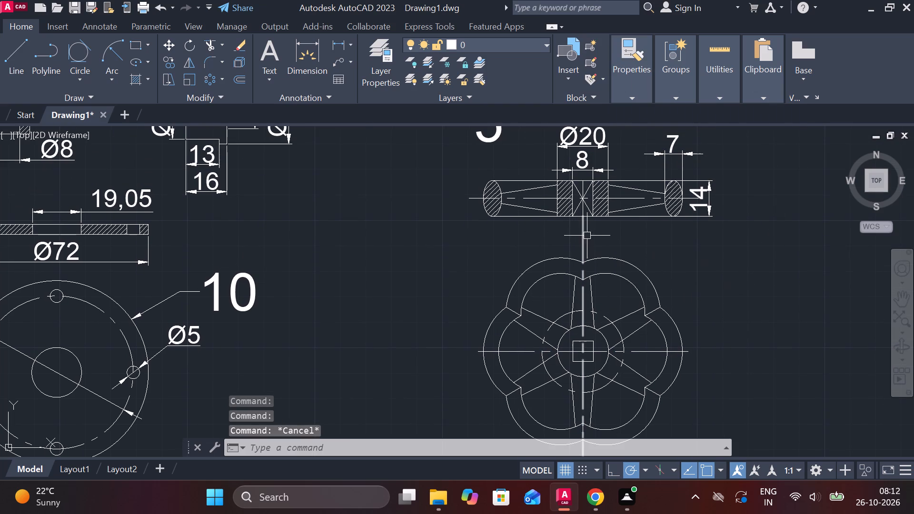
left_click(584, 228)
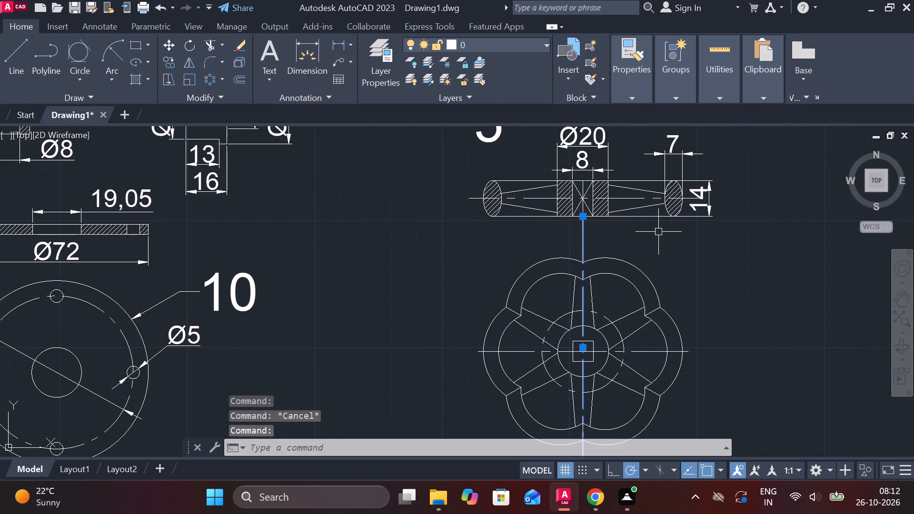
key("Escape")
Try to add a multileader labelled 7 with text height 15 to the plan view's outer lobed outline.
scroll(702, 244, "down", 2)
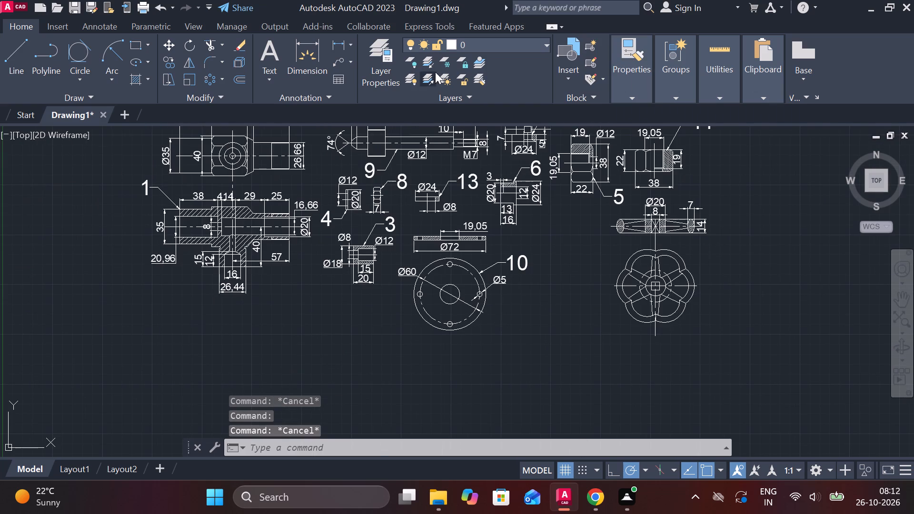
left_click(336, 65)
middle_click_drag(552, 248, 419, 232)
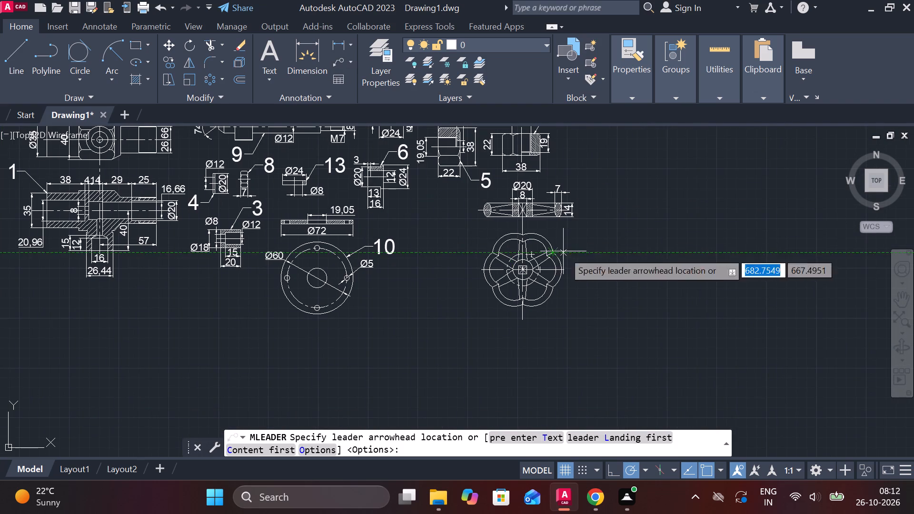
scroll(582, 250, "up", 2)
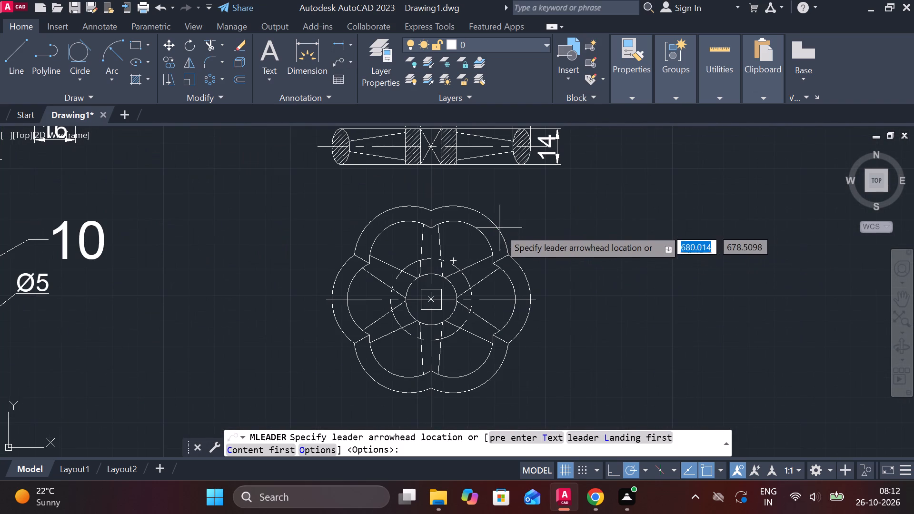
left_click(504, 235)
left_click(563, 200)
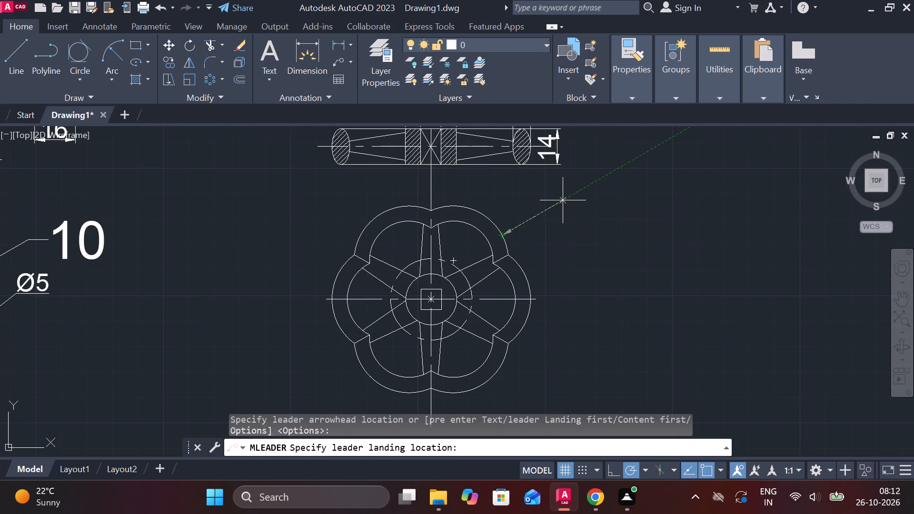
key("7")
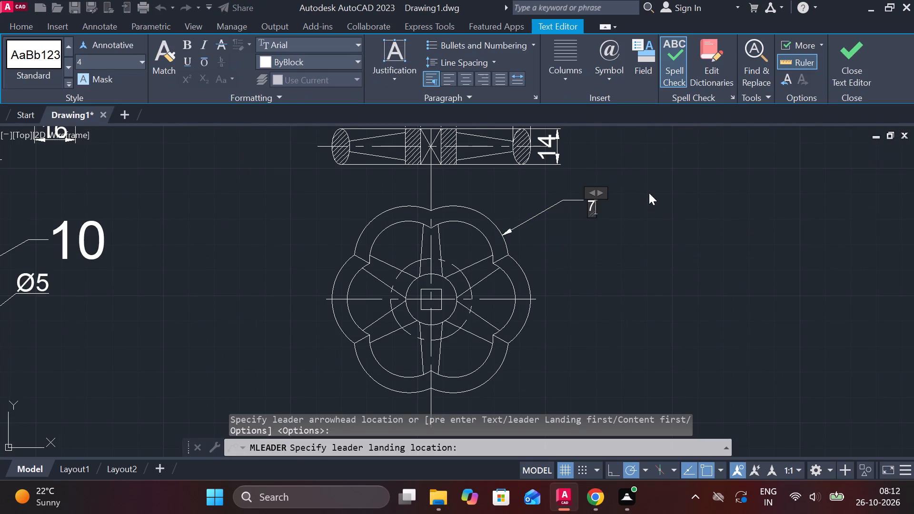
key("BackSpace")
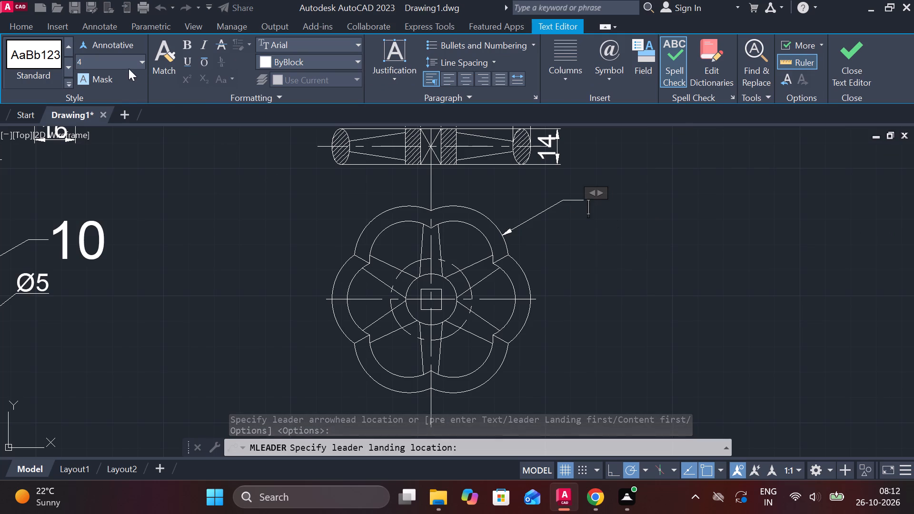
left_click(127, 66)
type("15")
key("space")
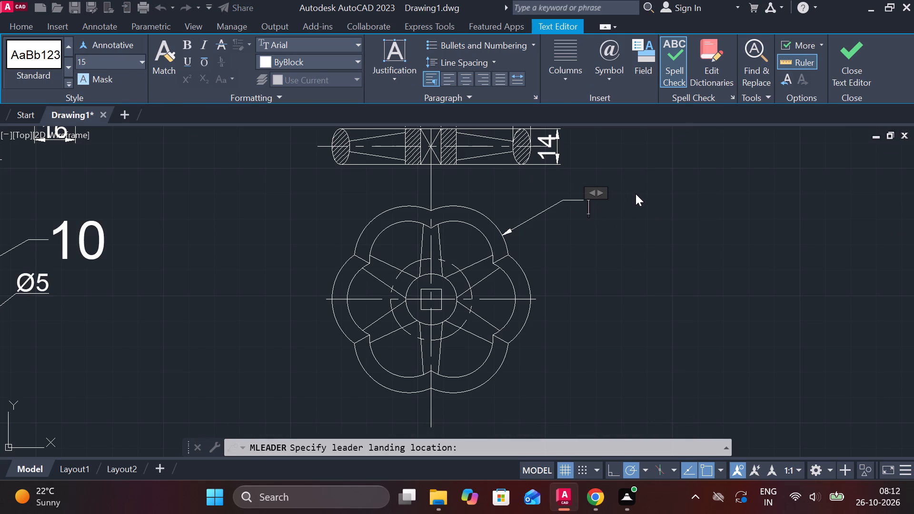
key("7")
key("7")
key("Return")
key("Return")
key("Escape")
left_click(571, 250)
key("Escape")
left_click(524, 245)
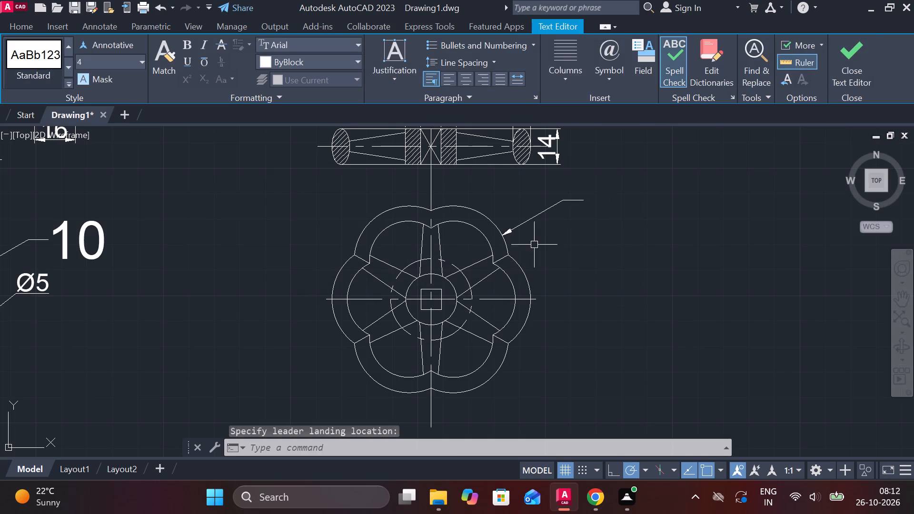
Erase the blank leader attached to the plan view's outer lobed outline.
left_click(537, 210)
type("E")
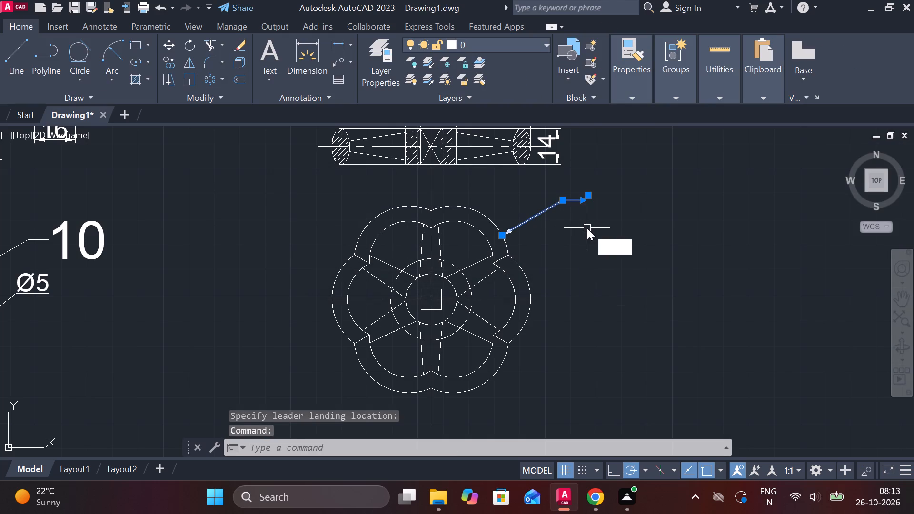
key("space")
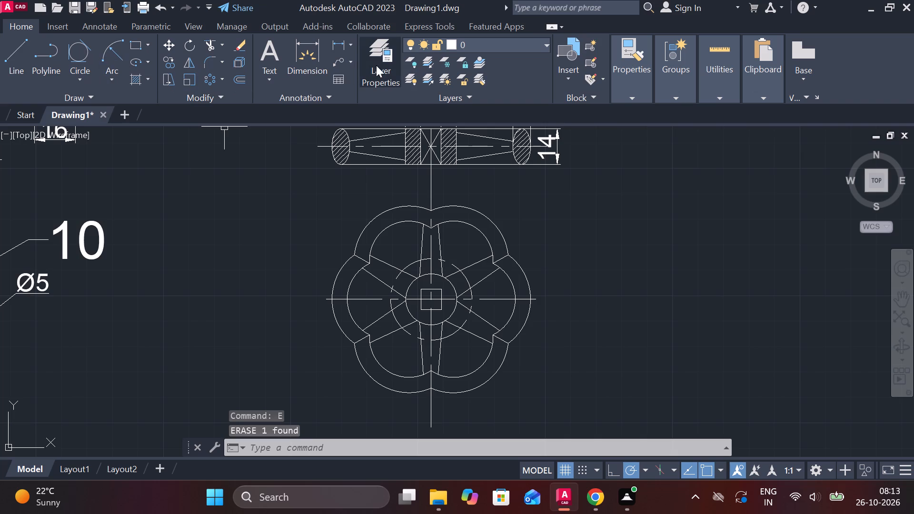
Add a multileader from the upper-right lobe of the handwheel's plan outline, labelled 7 with text height 15.
left_click(338, 54)
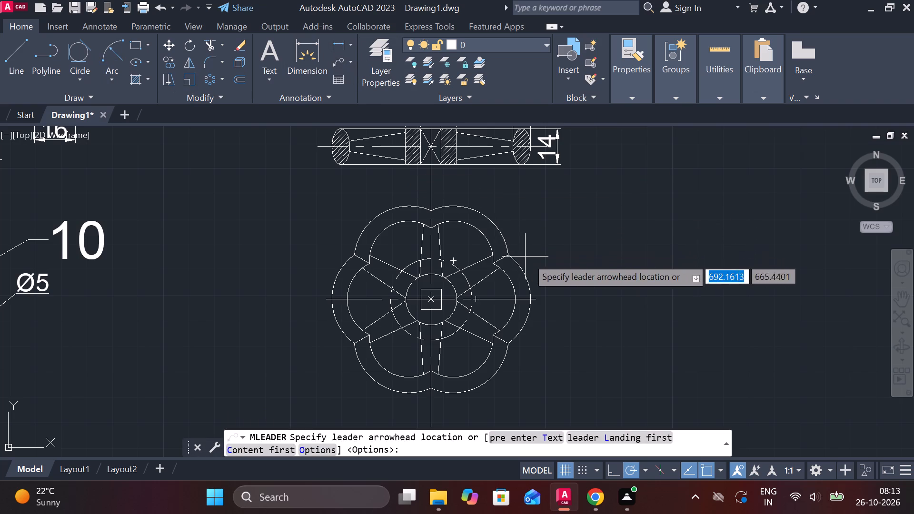
left_click(495, 237)
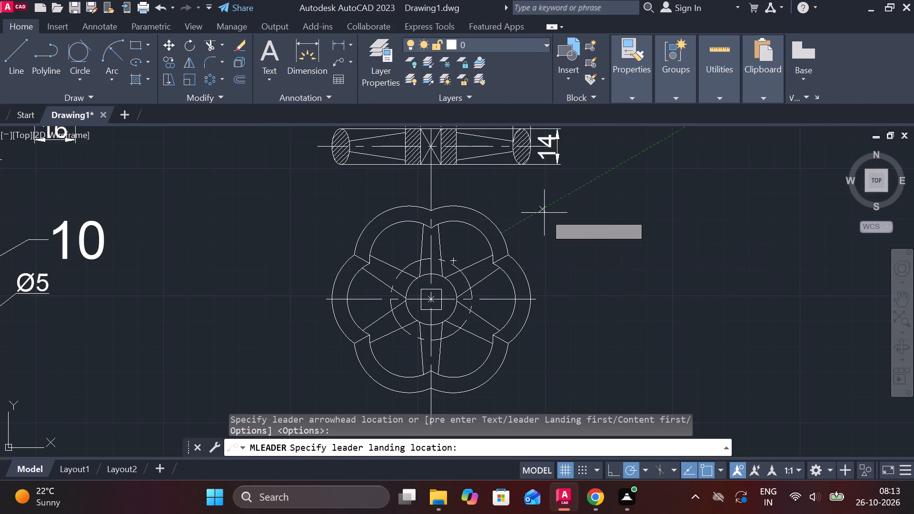
left_click(555, 204)
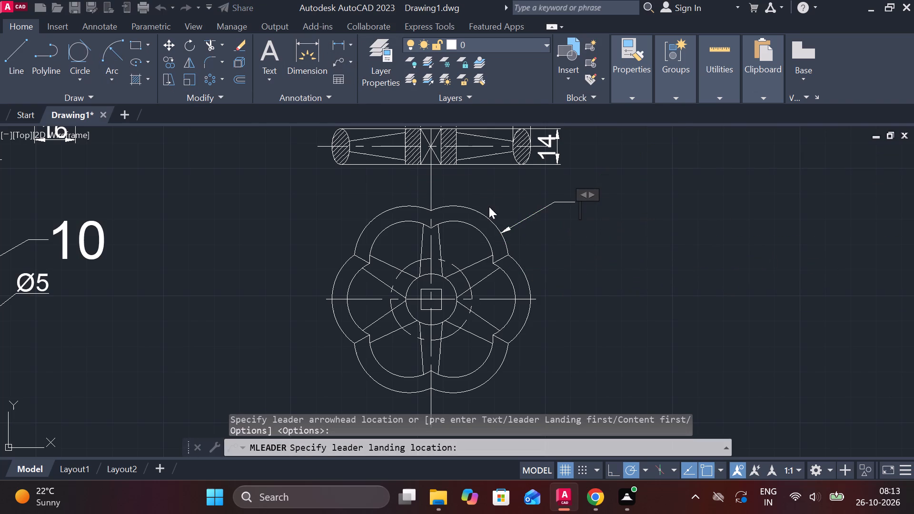
left_click(97, 66)
type("15")
key("Return")
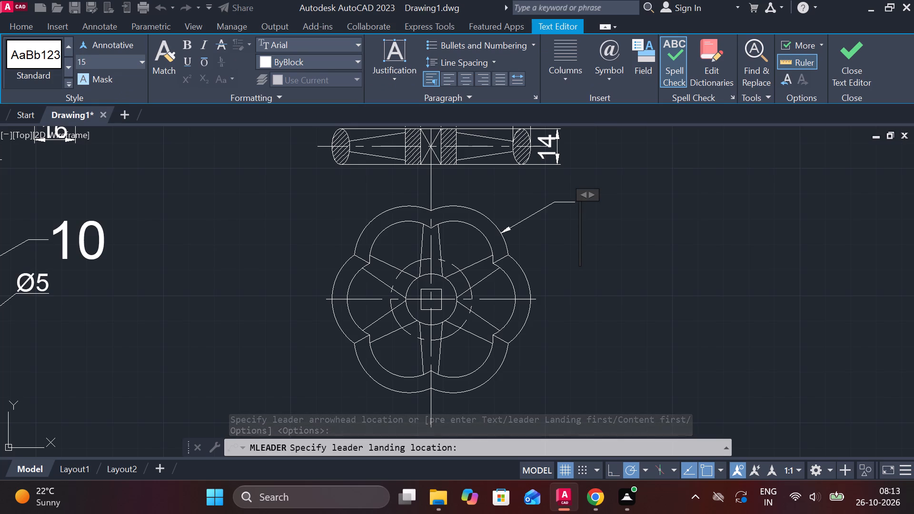
key("7")
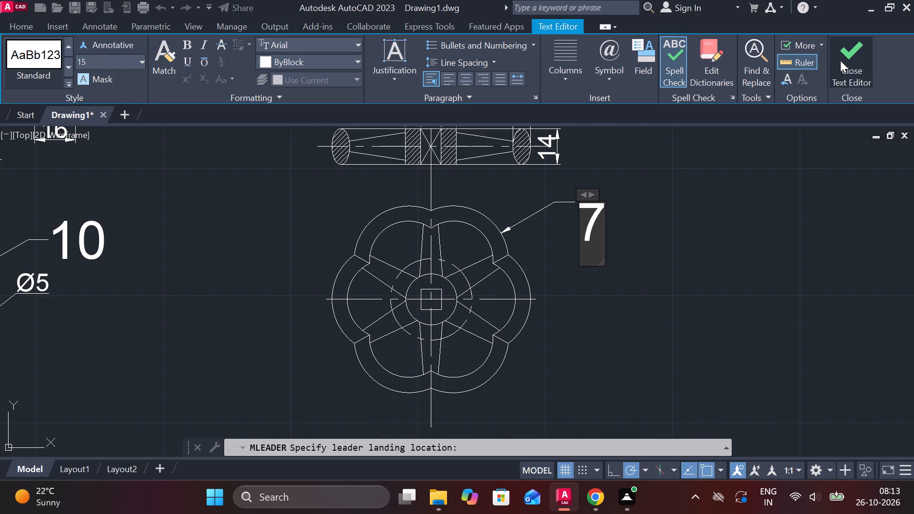
left_click(842, 60)
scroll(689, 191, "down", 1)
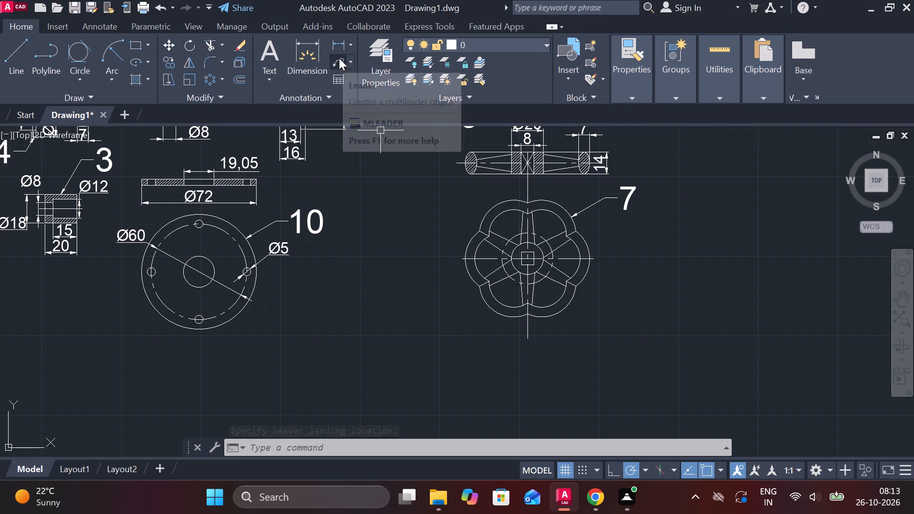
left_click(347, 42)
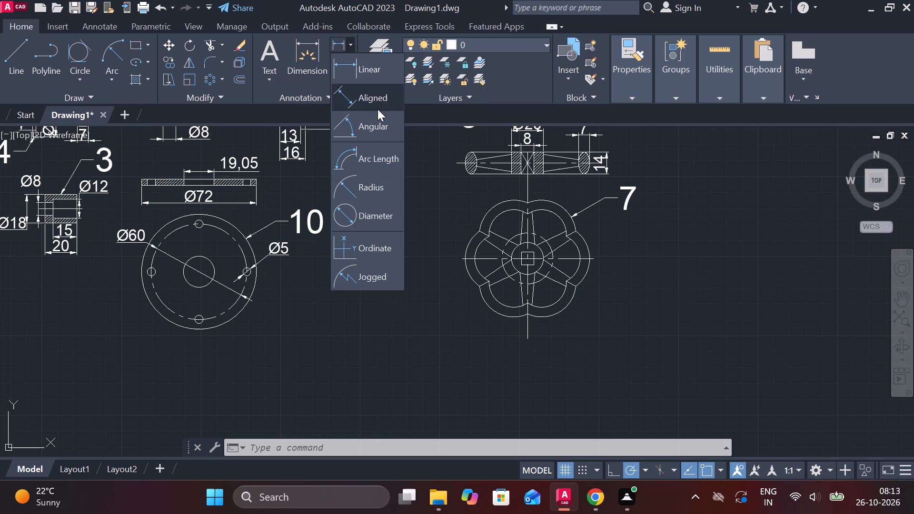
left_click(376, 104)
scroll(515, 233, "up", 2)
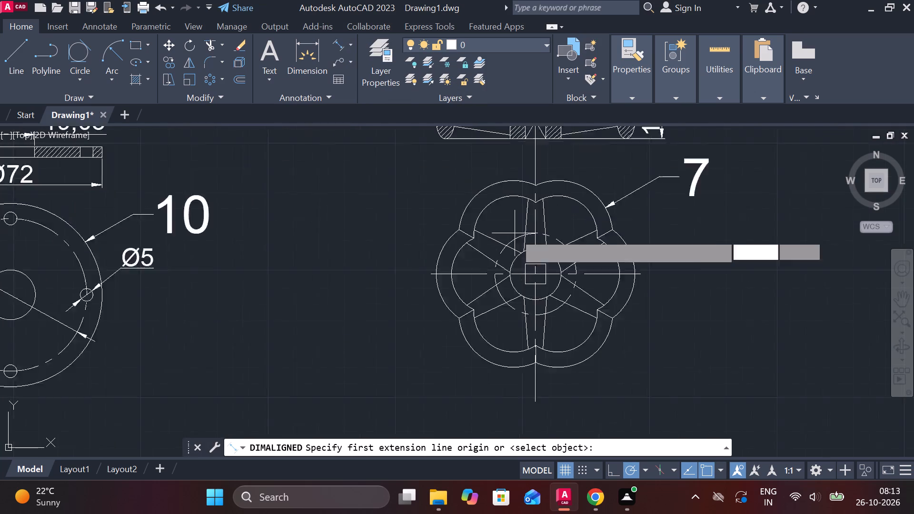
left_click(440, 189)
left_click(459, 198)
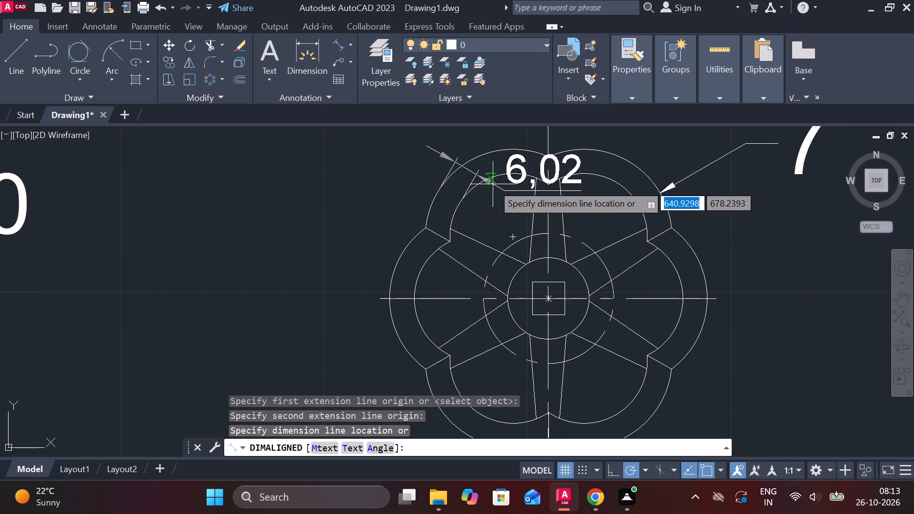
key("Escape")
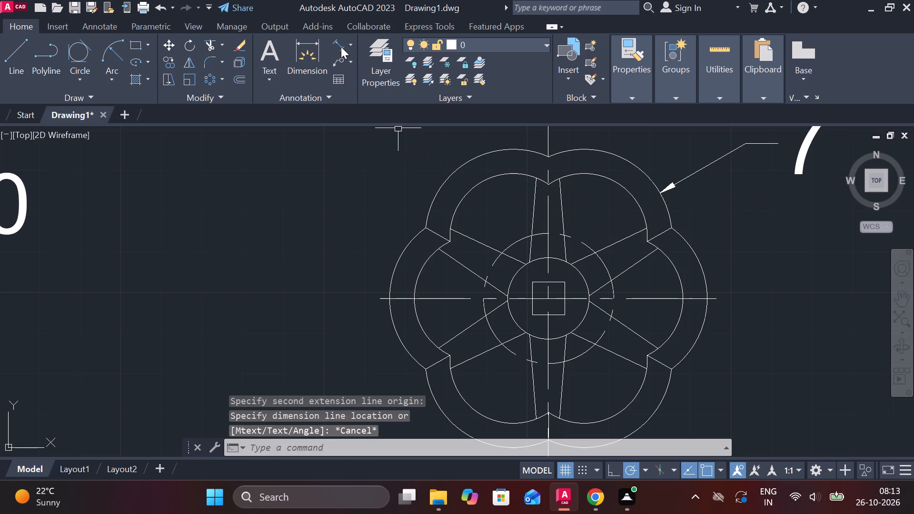
Dimension the rim thickness between the outer and inner outlines at the plan view's upper-left lobe with an aligned dimension.
left_click(341, 47)
left_click(431, 191)
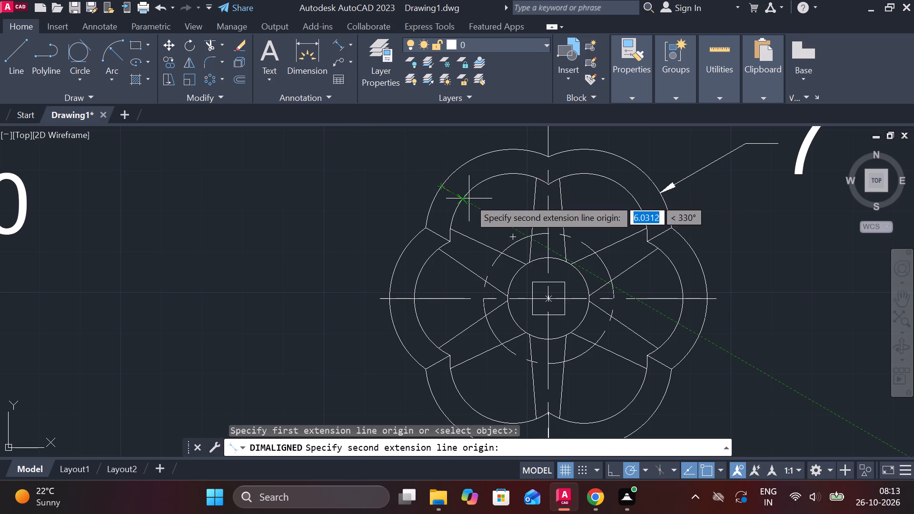
left_click(469, 198)
left_click(444, 187)
key("Escape")
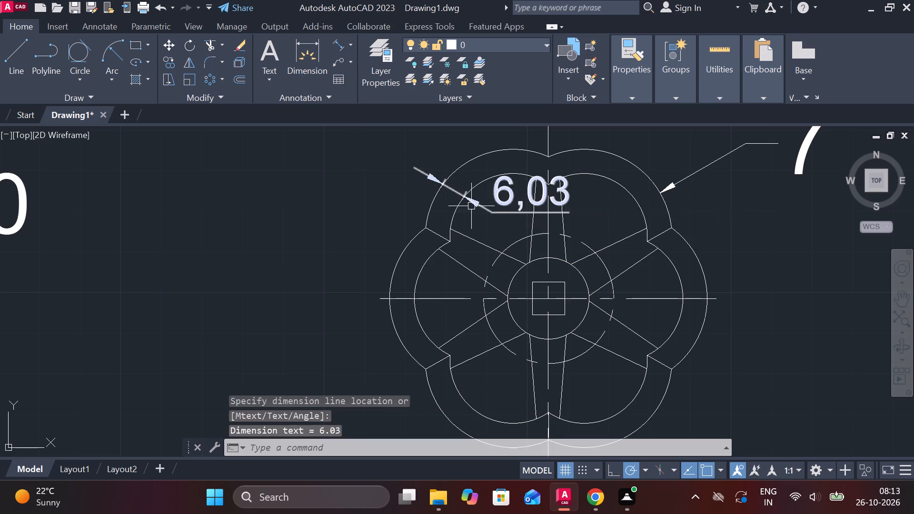
Move the rim thickness dimension's text outside the lobed outline, to its upper left.
left_click(475, 202)
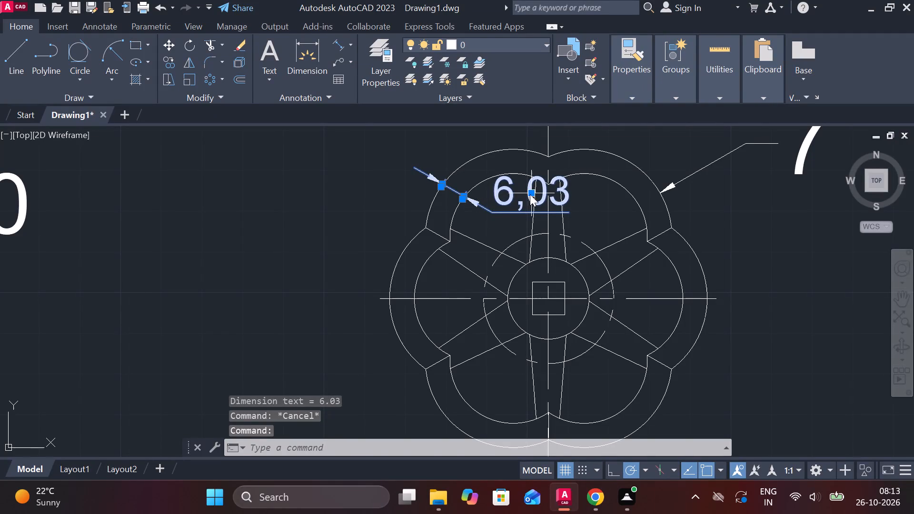
left_click(530, 194)
left_click(396, 170)
middle_click_drag(399, 174, 415, 233)
key("Escape")
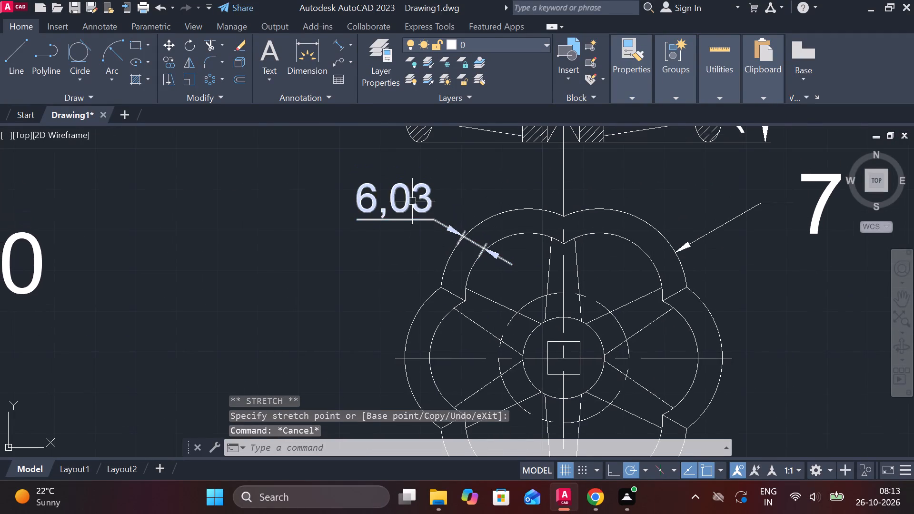
Override the rim thickness dimension's text with 6.
double_click(420, 190)
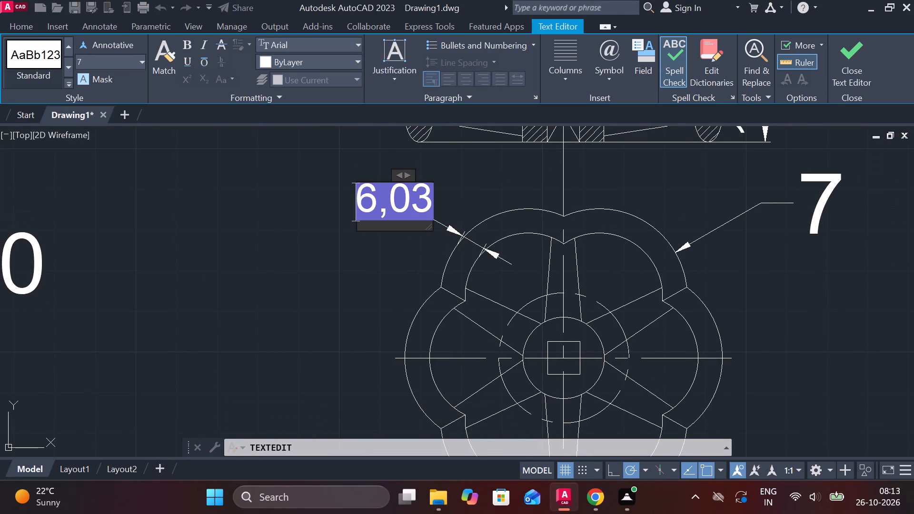
key("Right")
key("BackSpace")
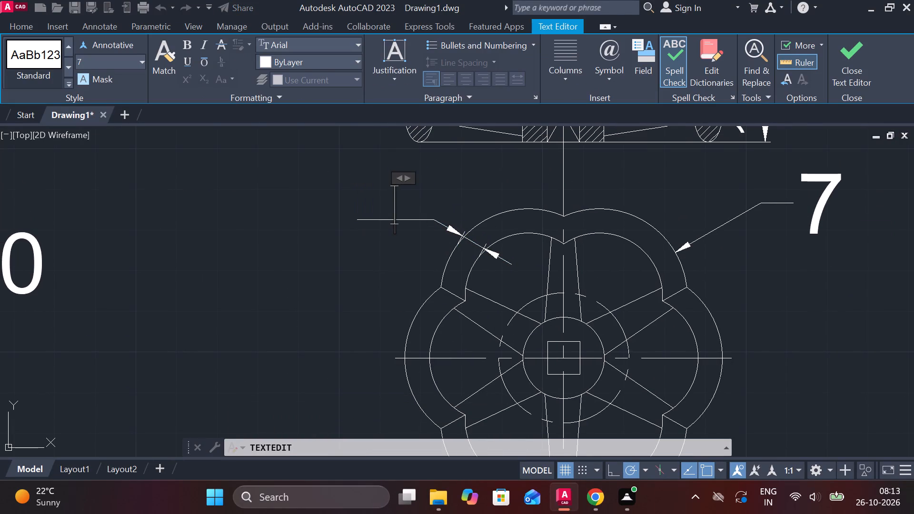
key("6")
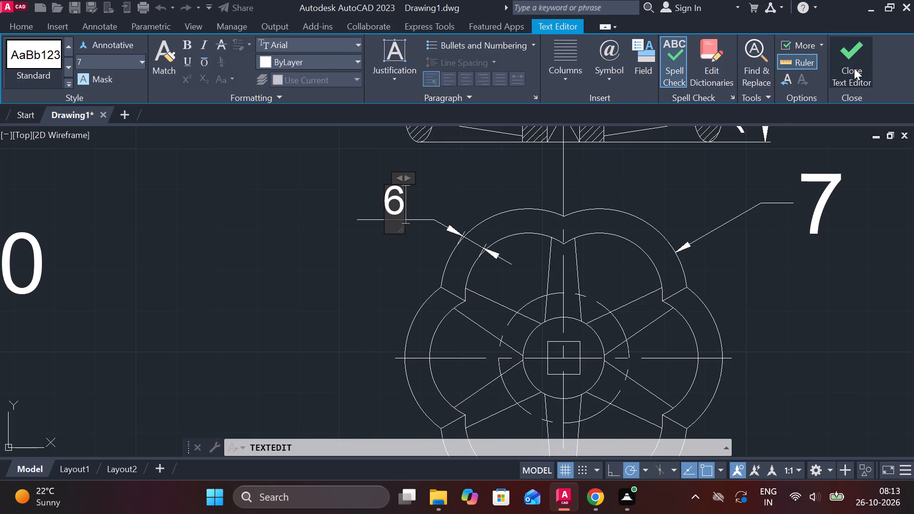
left_click(854, 68)
scroll(466, 246, "down", 1)
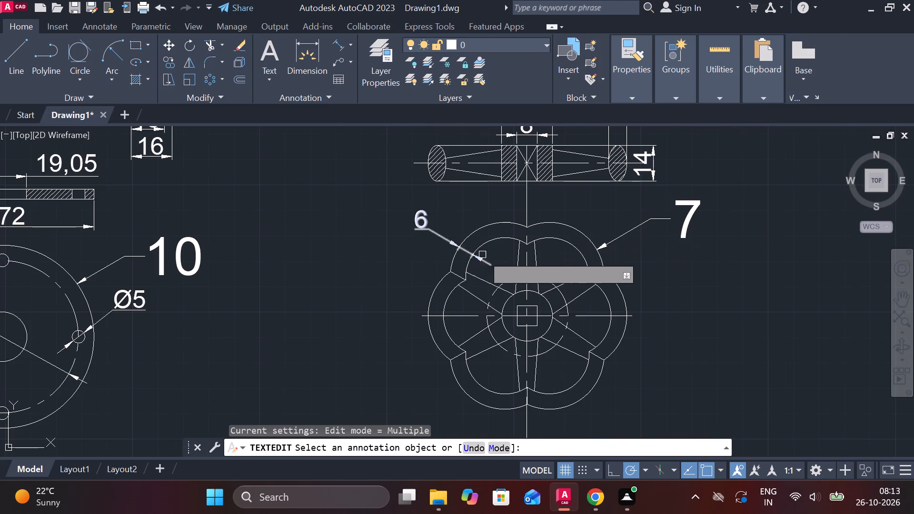
scroll(495, 255, "up", 1)
middle_click_drag(606, 274, 512, 253)
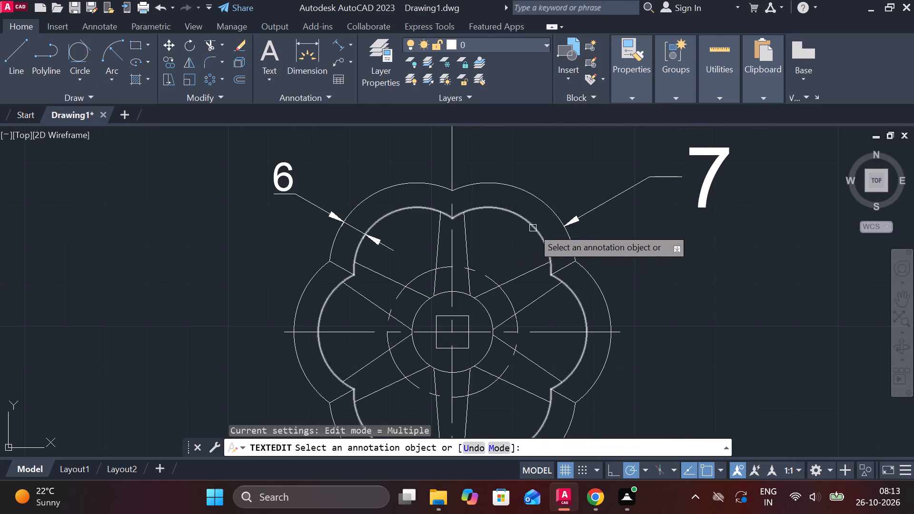
key("Escape")
Add a radius dimension to the dashed circle around the hub in the plan view, with its text above the lobed outline.
left_click(354, 41)
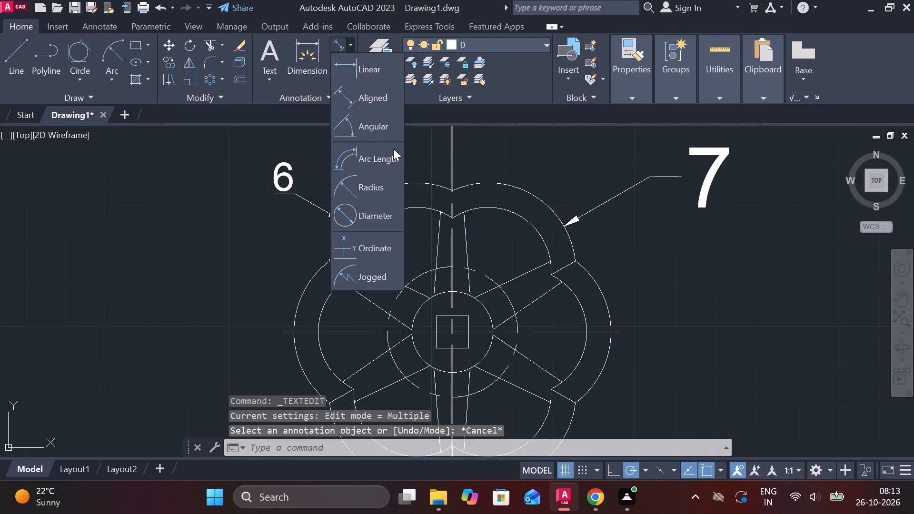
left_click(368, 190)
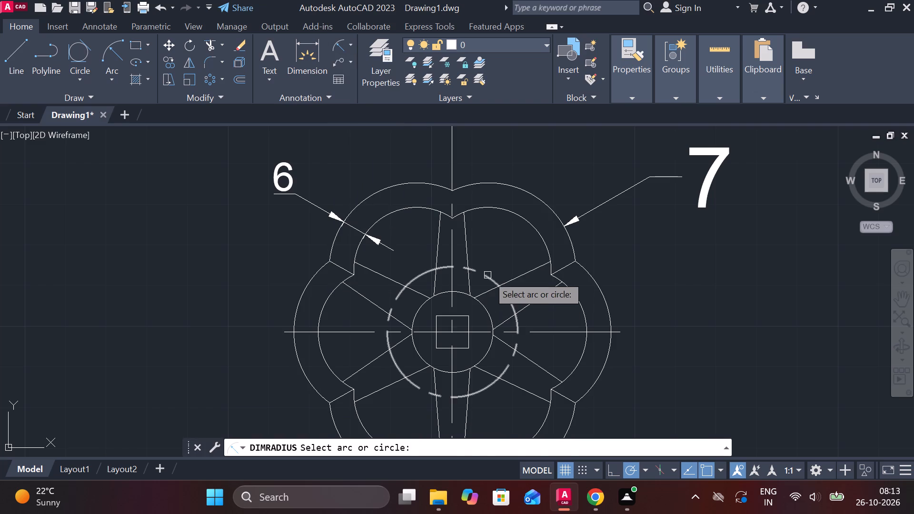
left_click(486, 275)
left_click(518, 167)
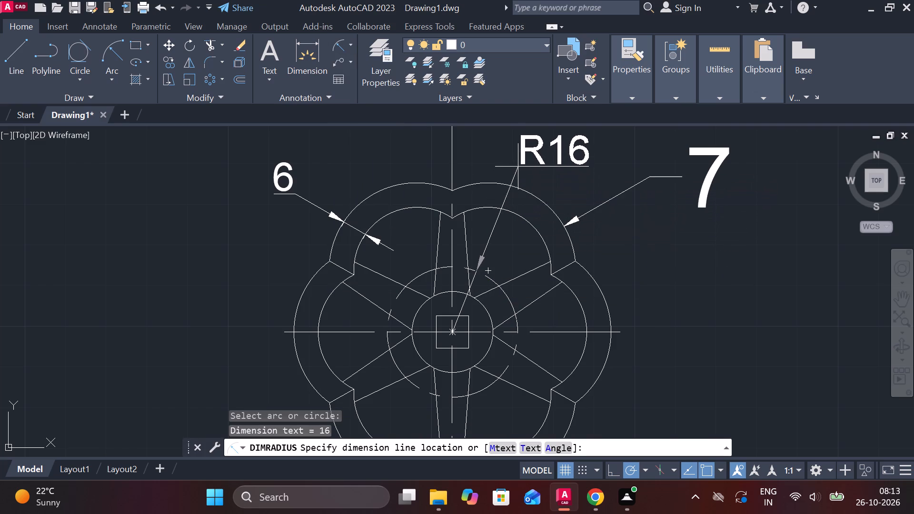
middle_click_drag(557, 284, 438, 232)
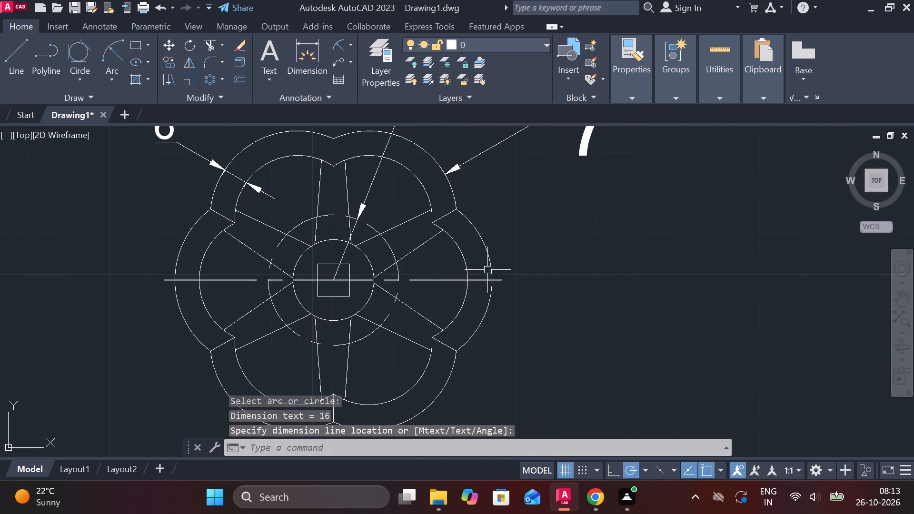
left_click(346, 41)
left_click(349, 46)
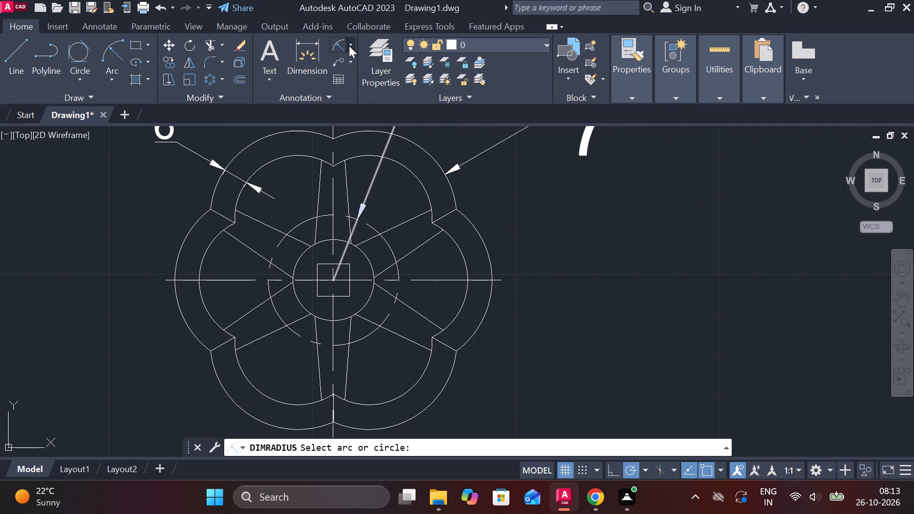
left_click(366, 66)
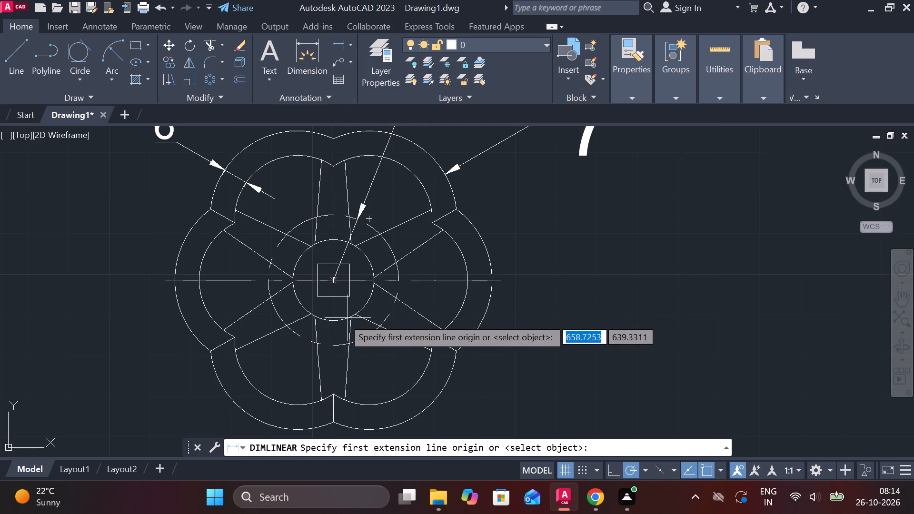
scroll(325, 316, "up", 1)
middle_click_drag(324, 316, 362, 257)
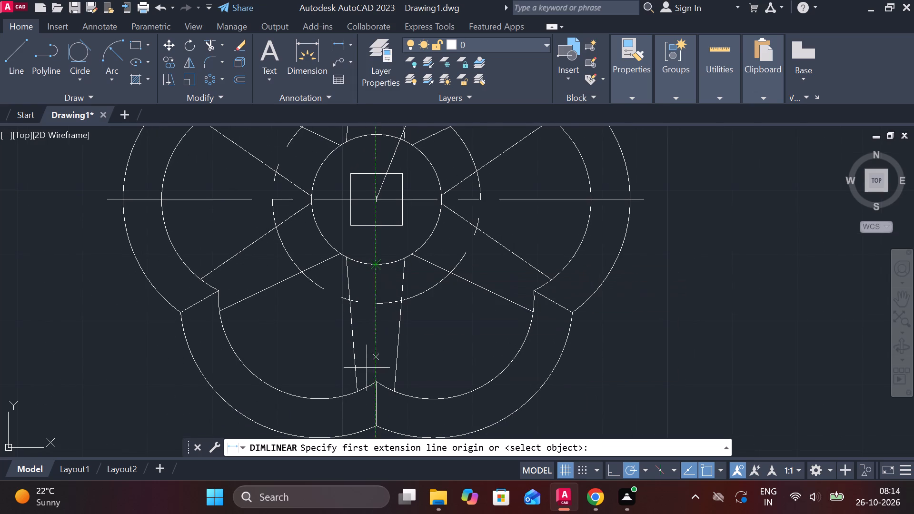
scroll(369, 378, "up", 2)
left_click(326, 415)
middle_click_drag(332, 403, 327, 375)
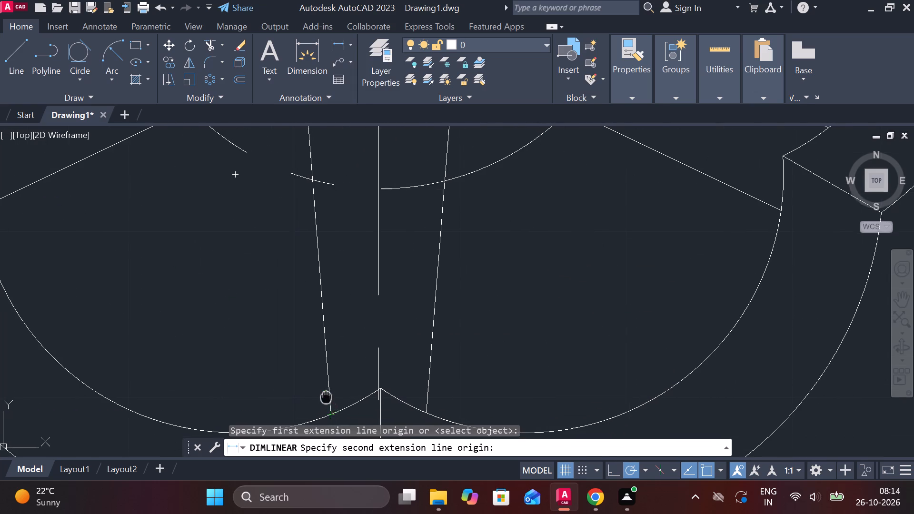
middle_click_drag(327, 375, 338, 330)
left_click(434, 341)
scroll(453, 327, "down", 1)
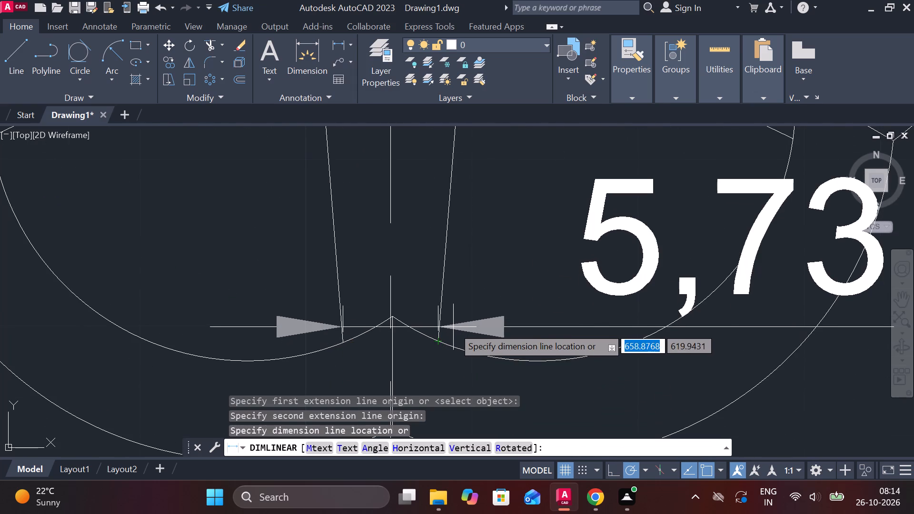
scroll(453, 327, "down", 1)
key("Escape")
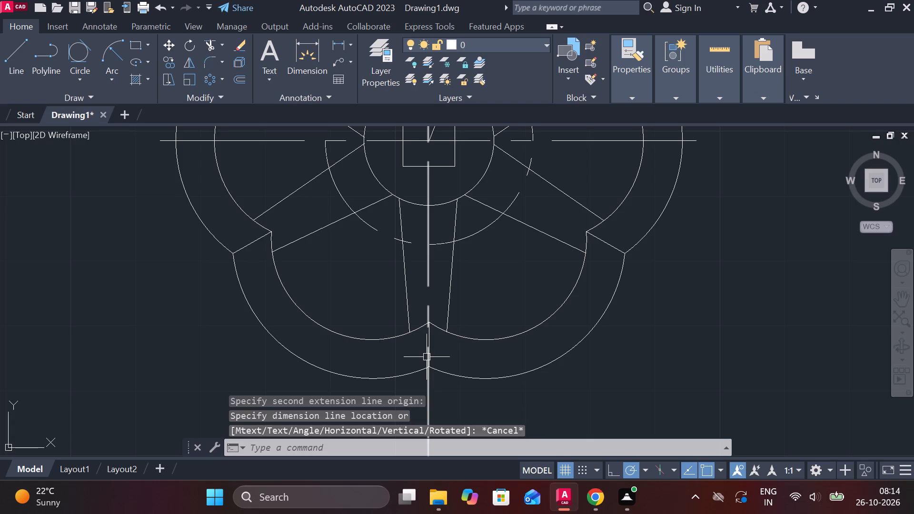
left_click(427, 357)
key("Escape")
Erase the vertical centre line that extends below the plan view's bottom notch.
middle_click_drag(447, 369, 454, 277)
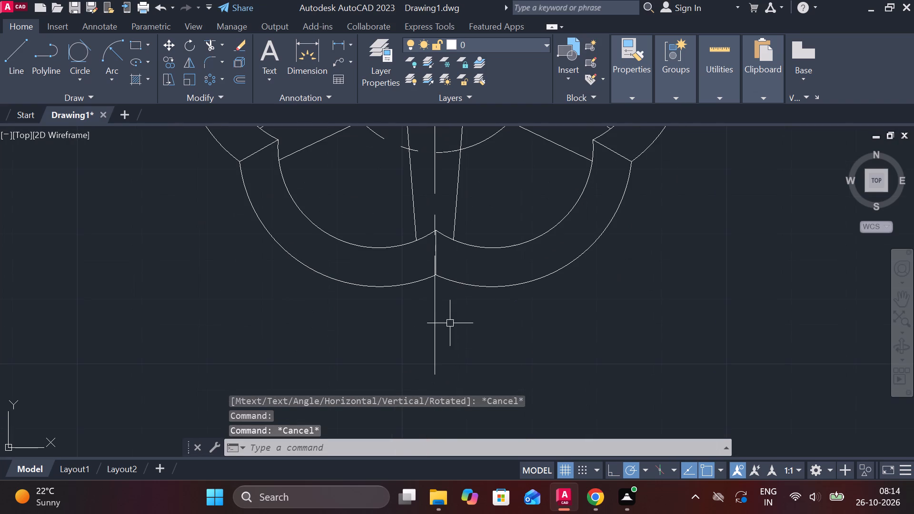
left_click(436, 330)
type("E")
key("space")
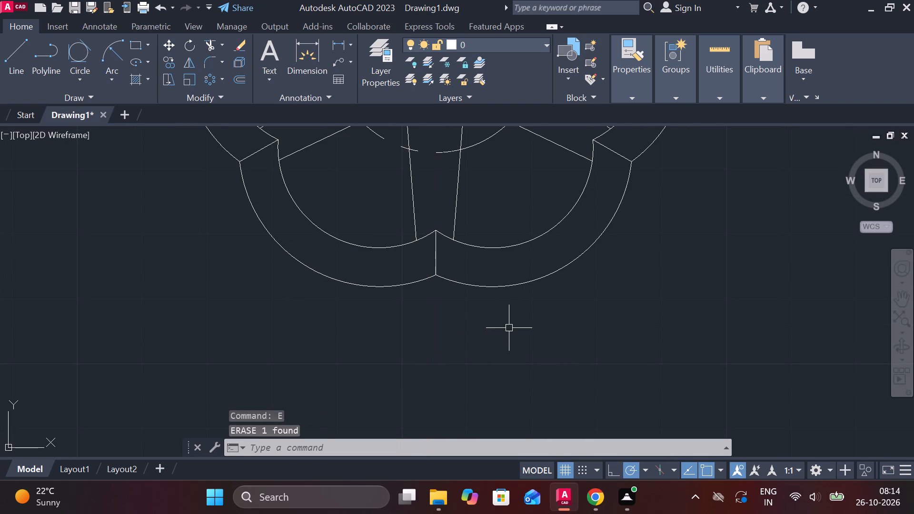
Erase the short vertical line segment between the hub circle and the top of the dashed circle in the plan view.
scroll(478, 280, "down", 1)
middle_click_drag(486, 309, 477, 373)
scroll(473, 246, "down", 1)
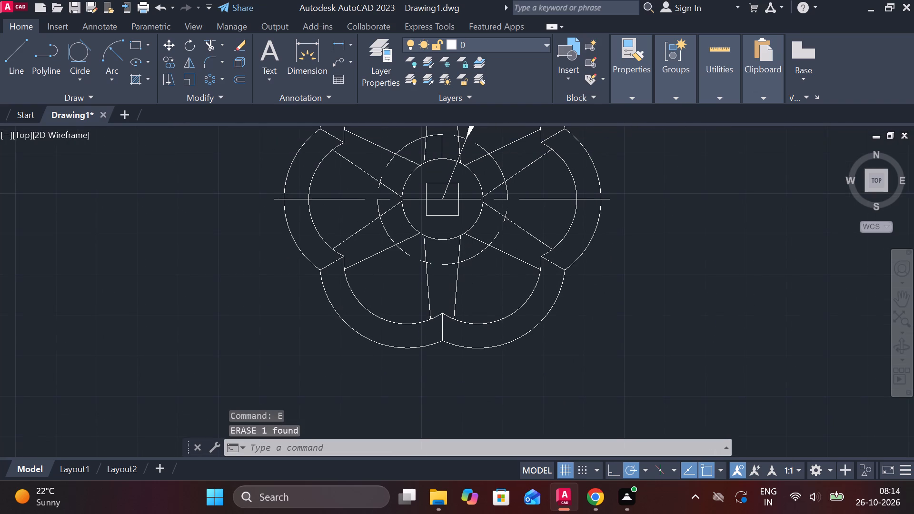
scroll(450, 189, "up", 1)
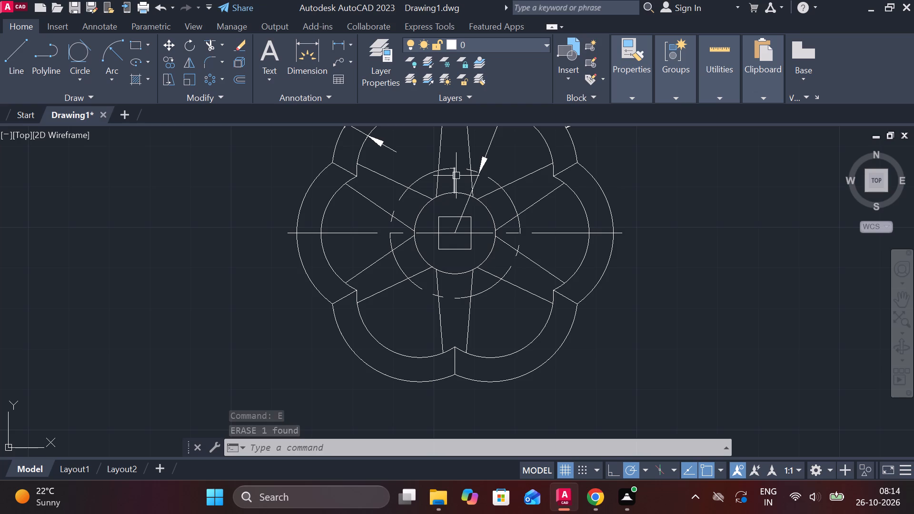
left_click(456, 176)
left_click(455, 192)
middle_click_drag(454, 318, 454, 278)
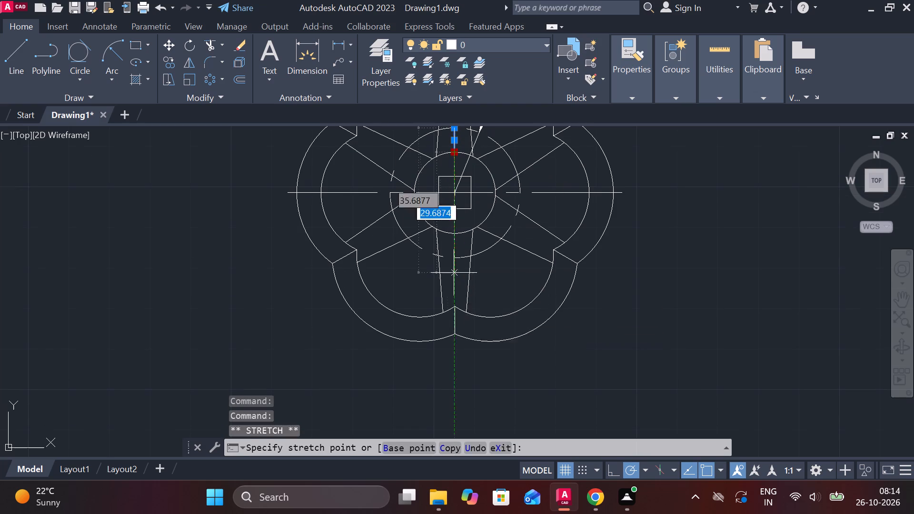
scroll(462, 373, "up", 3)
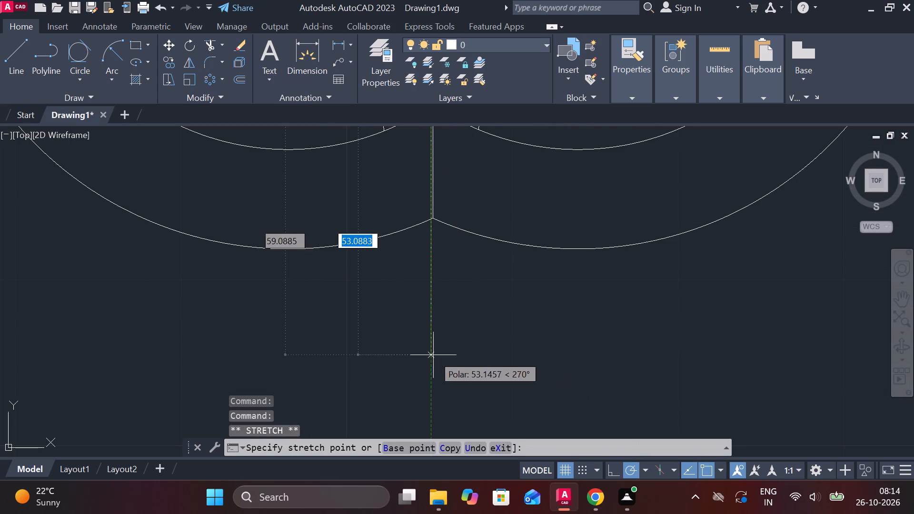
middle_click_drag(437, 154, 423, 359)
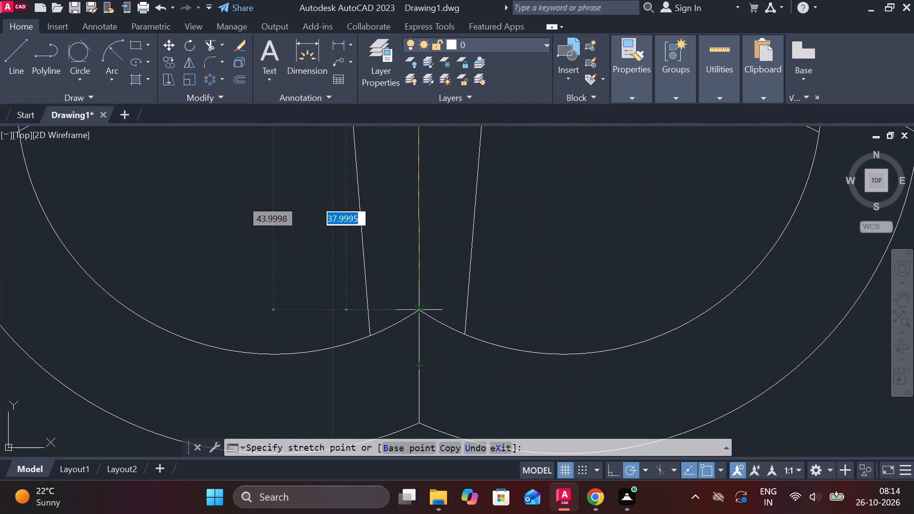
scroll(418, 308, "down", 1)
key("Escape")
scroll(427, 269, "down", 3)
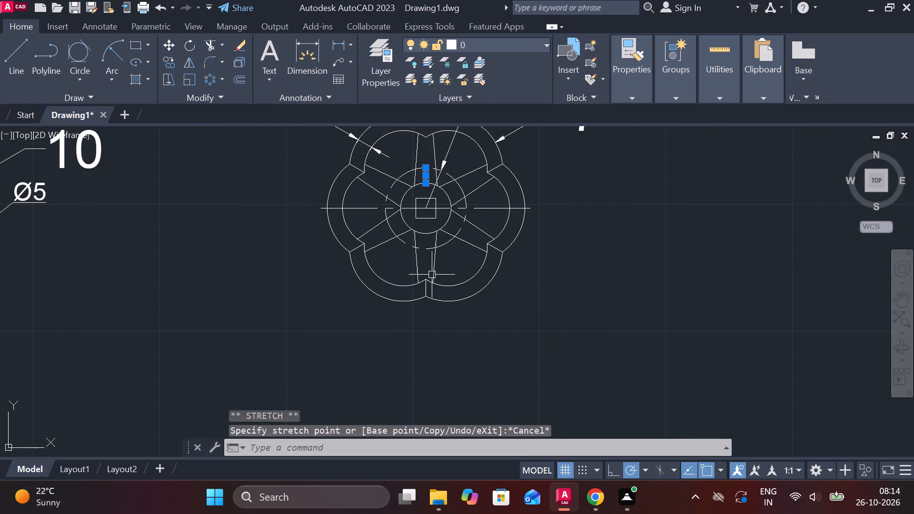
scroll(432, 276, "down", 1)
scroll(434, 206, "up", 1)
key("e")
key("space")
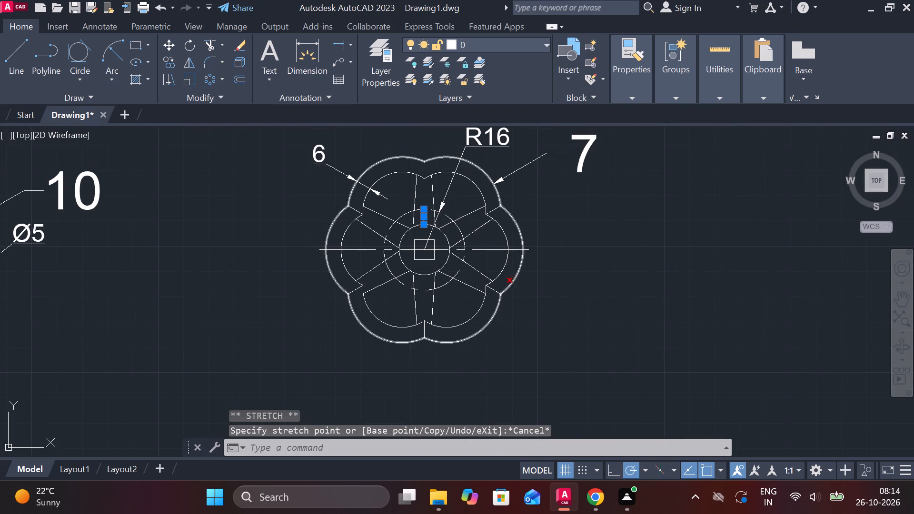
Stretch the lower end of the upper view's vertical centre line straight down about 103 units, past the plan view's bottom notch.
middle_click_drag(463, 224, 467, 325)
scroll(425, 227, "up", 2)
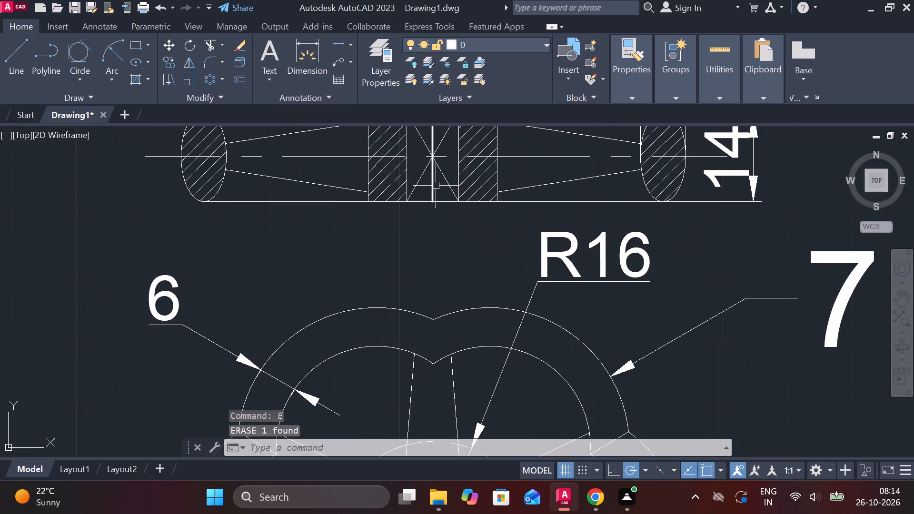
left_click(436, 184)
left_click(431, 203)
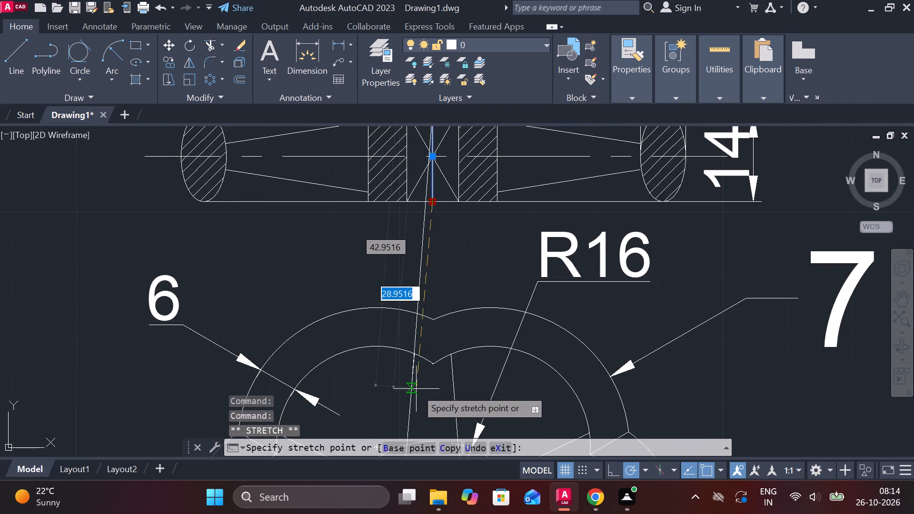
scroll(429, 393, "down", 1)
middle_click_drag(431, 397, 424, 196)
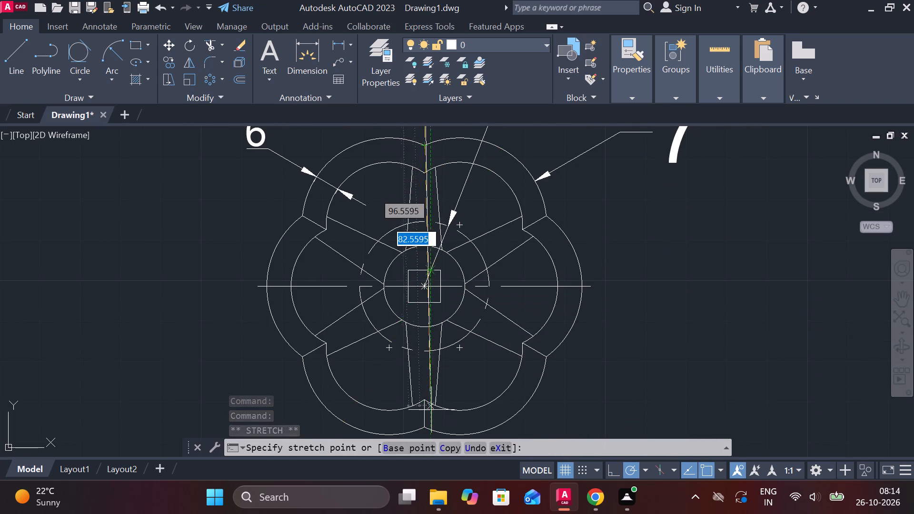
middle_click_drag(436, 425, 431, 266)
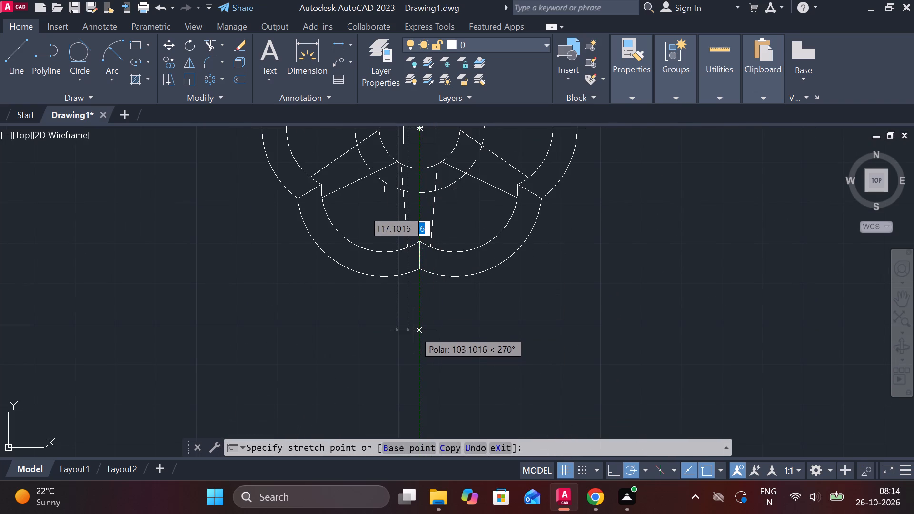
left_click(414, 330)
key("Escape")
Stretch the vertical centre line's lower end to the centre of the plan view's hub.
scroll(407, 257, "up", 4)
scroll(413, 255, "down", 3)
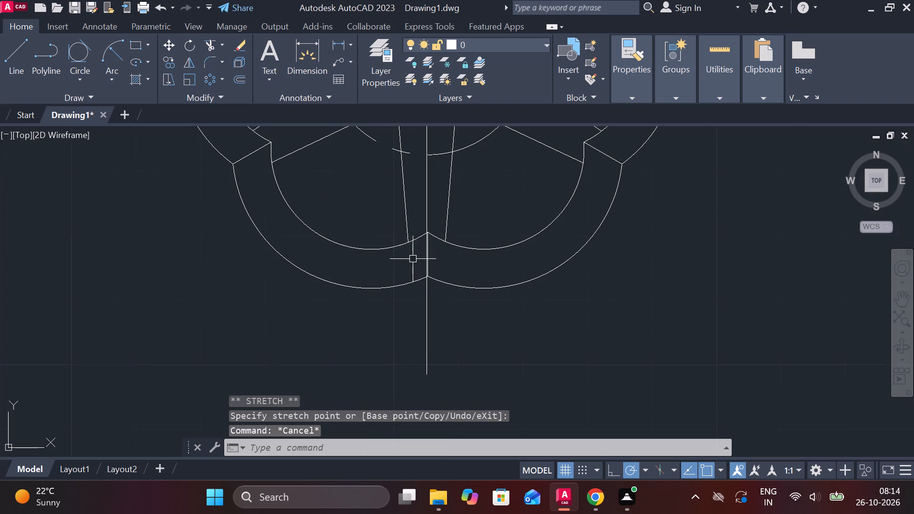
scroll(448, 317, "down", 2)
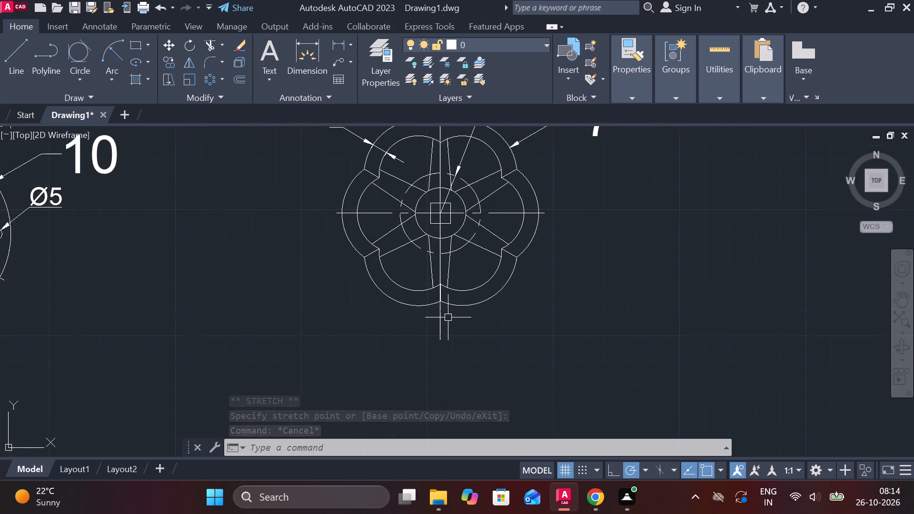
middle_click_drag(457, 309, 453, 349)
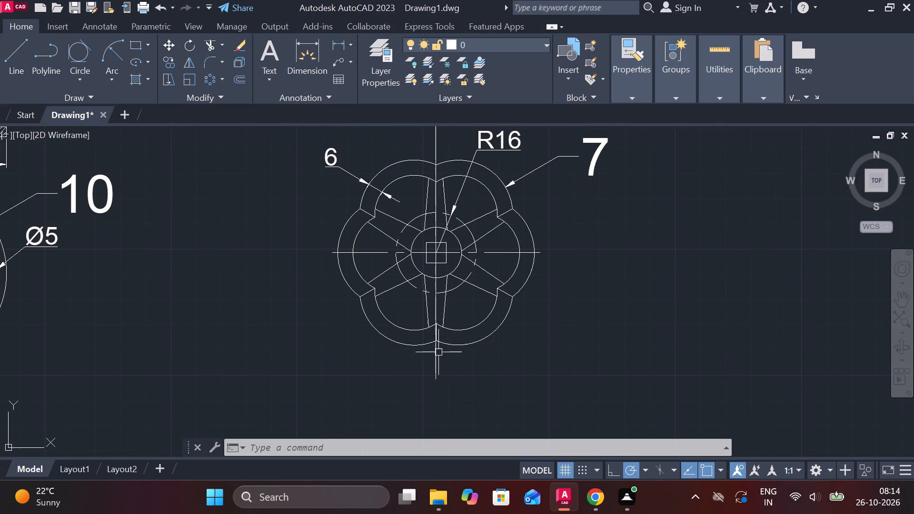
left_click(437, 352)
scroll(437, 352, "up", 2)
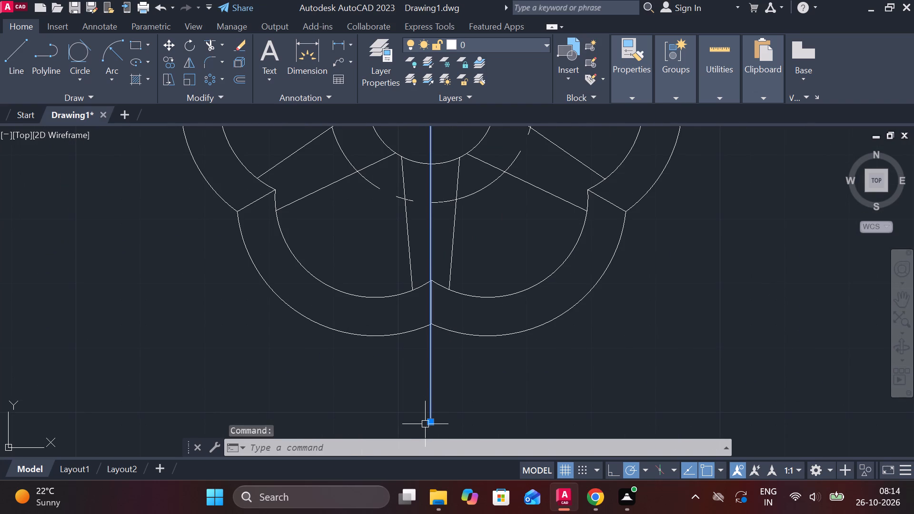
left_click(431, 424)
middle_click_drag(438, 191, 433, 329)
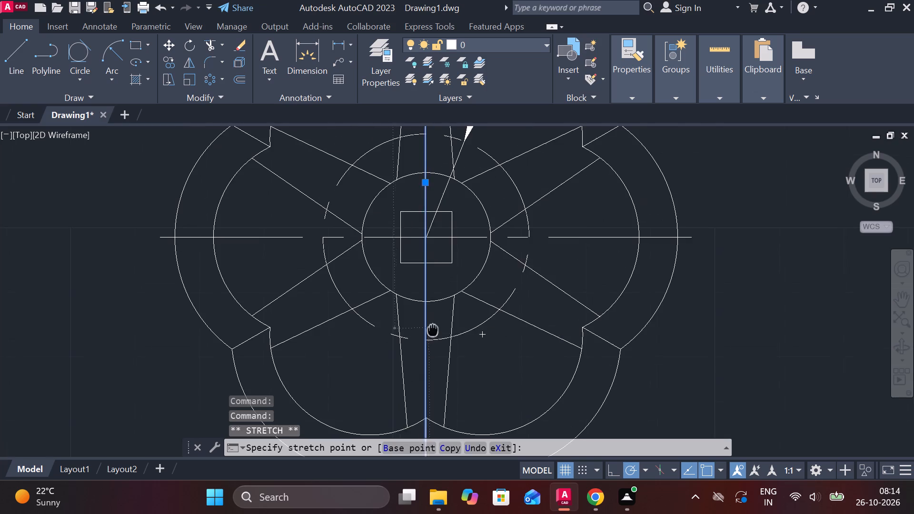
left_click(426, 234)
key("Escape")
Draw a 28-unit vertical line from the inner lobed outline's bottom notch up to the hub centre.
scroll(453, 270, "down", 1)
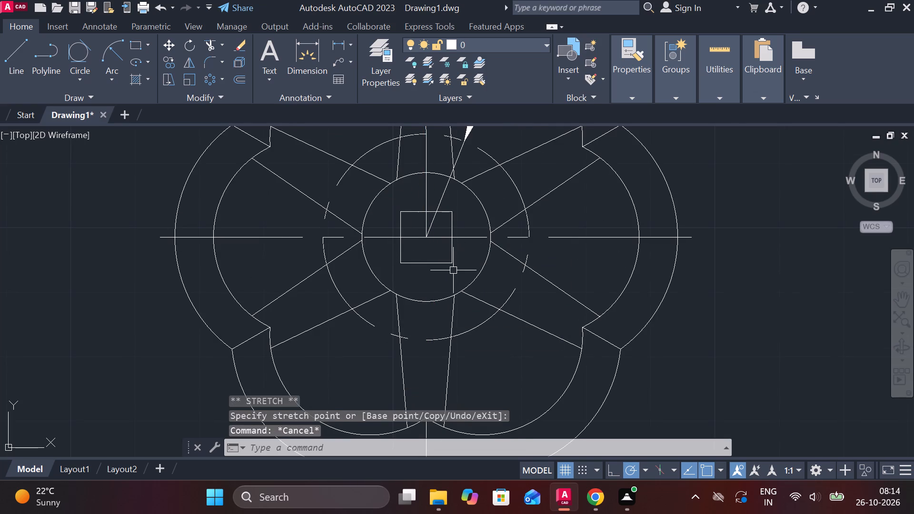
key("l")
key("Return")
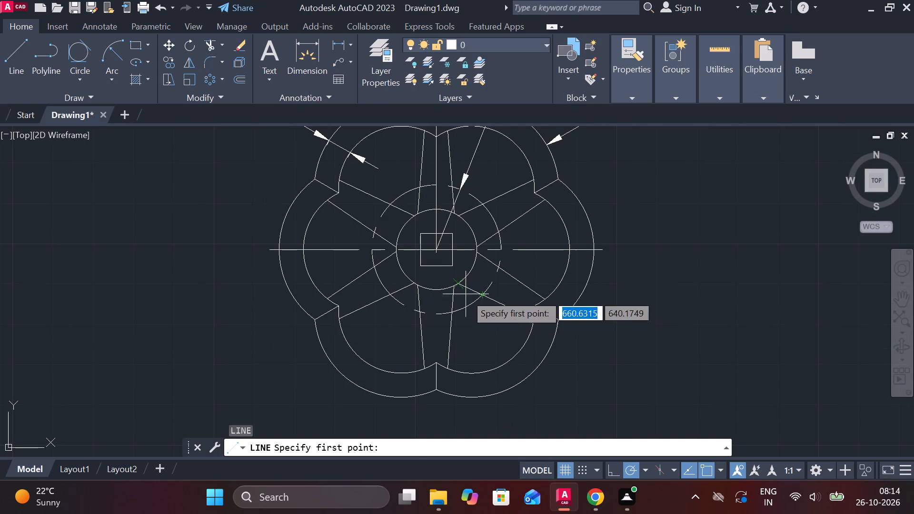
left_click(435, 366)
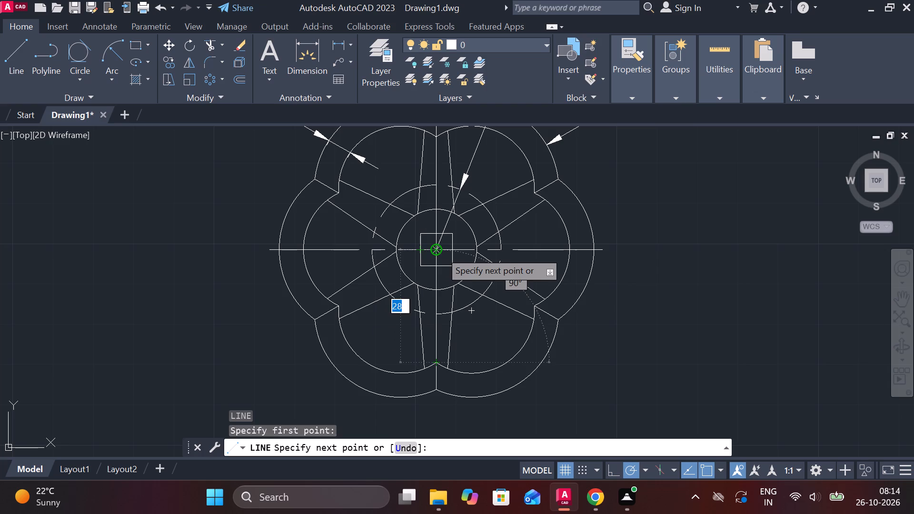
scroll(440, 251, "up", 2)
middle_click_drag(432, 279, 442, 131)
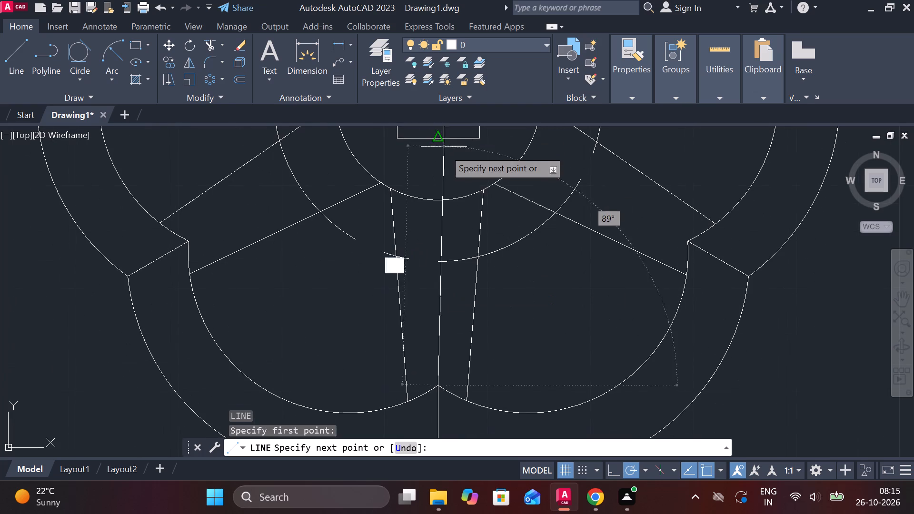
middle_click_drag(441, 145, 437, 230)
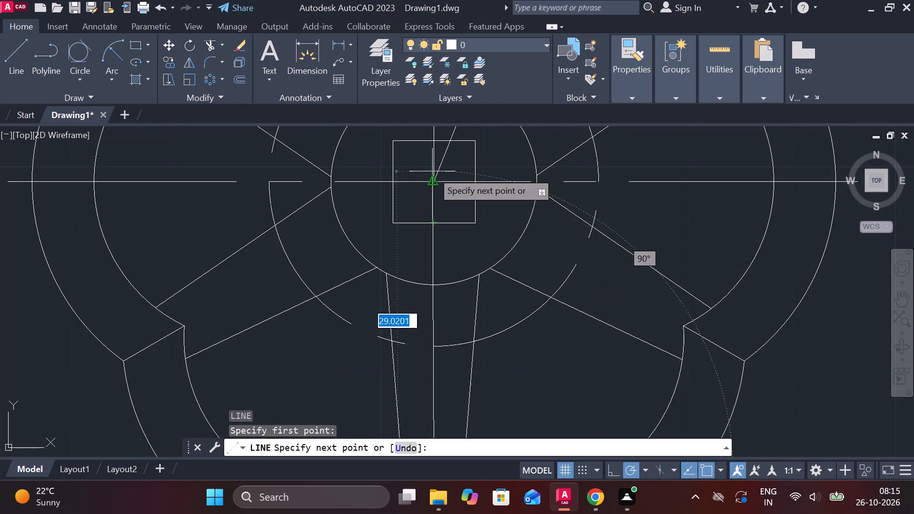
scroll(434, 185, "up", 2)
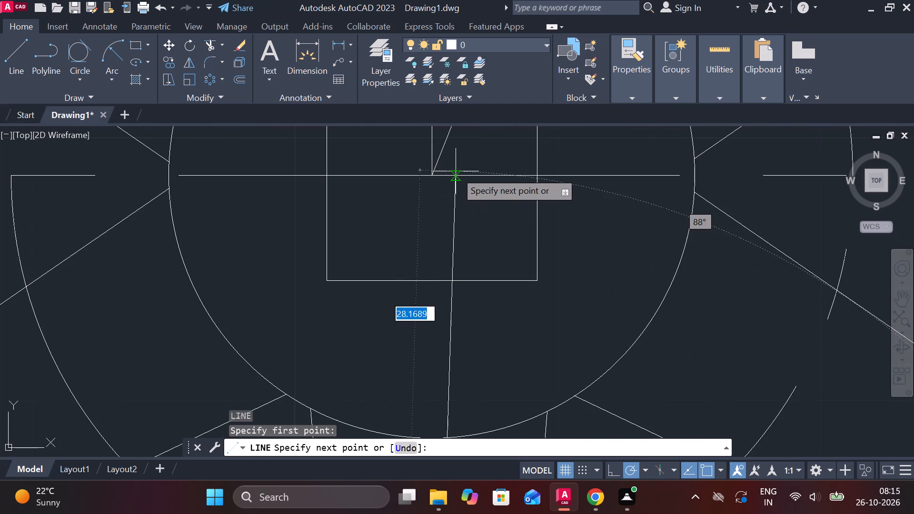
left_click(434, 175)
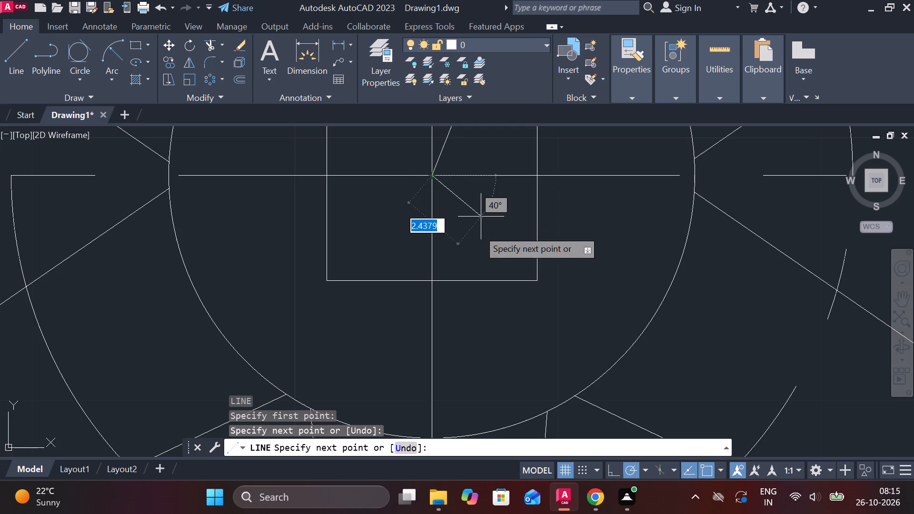
Add a linear dimension across the bottom spoke's narrow end, between its two corners on the inner lobed outline.
key("Escape")
scroll(482, 245, "down", 4)
middle_click_drag(518, 320, 495, 302)
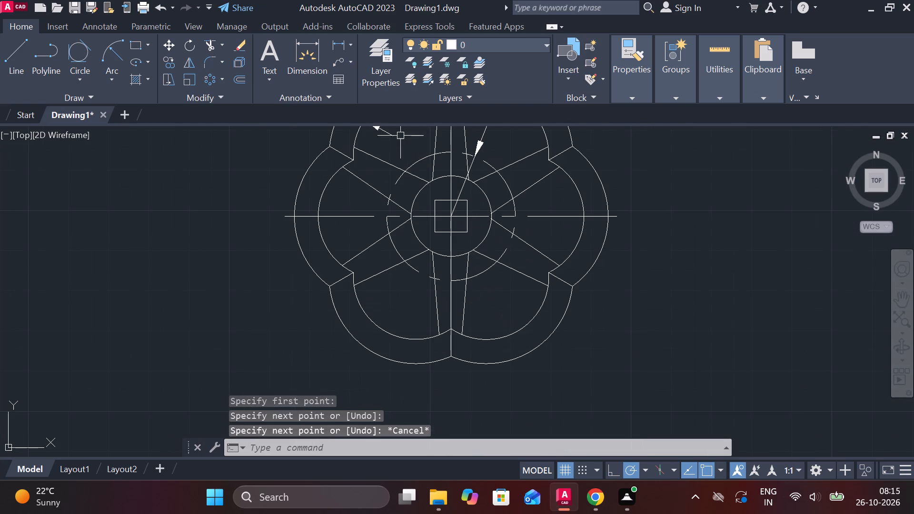
left_click(340, 49)
scroll(445, 373, "up", 2)
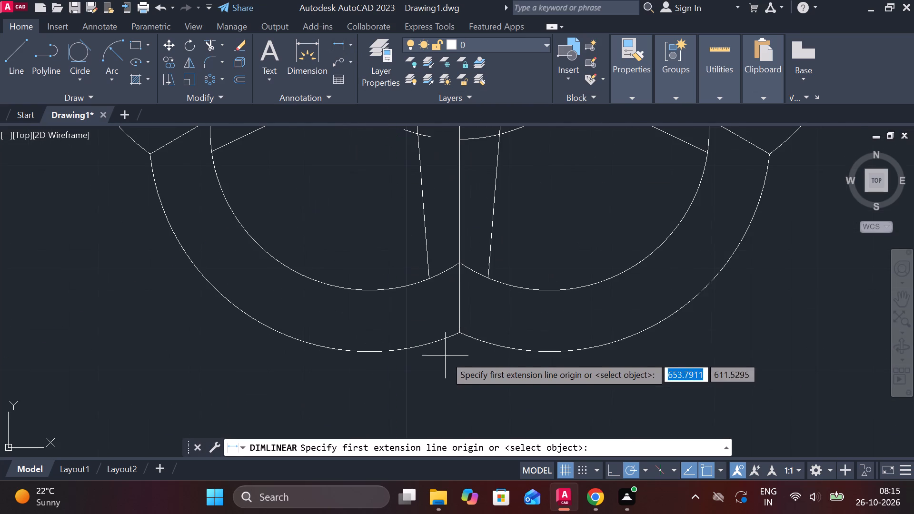
left_click(431, 289)
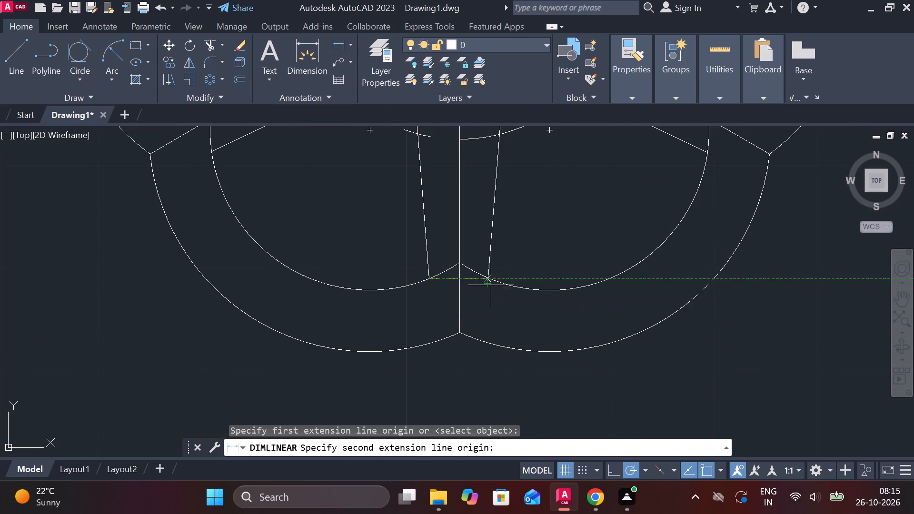
scroll(491, 270, "up", 2)
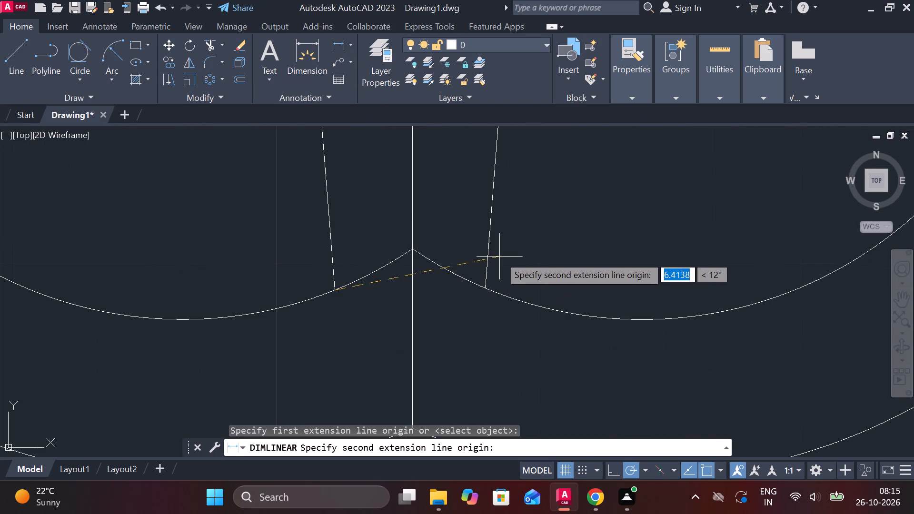
left_click(482, 284)
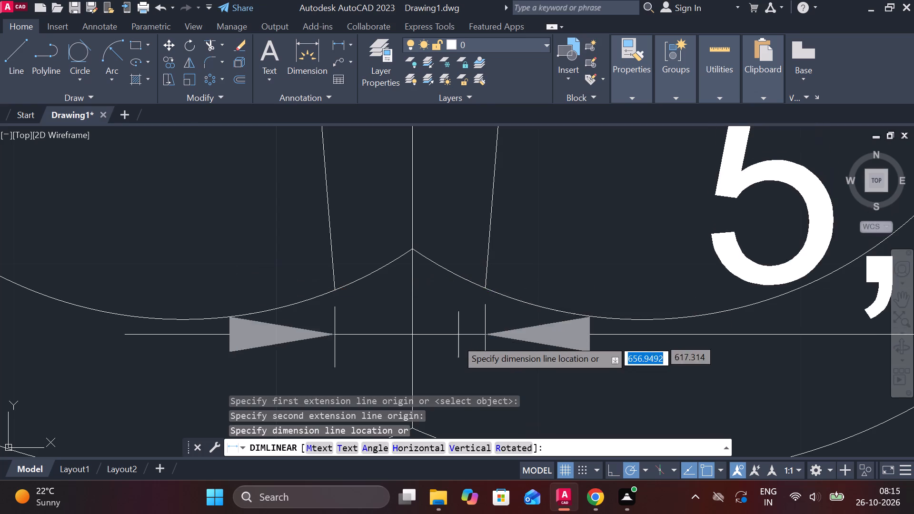
scroll(455, 346, "down", 2)
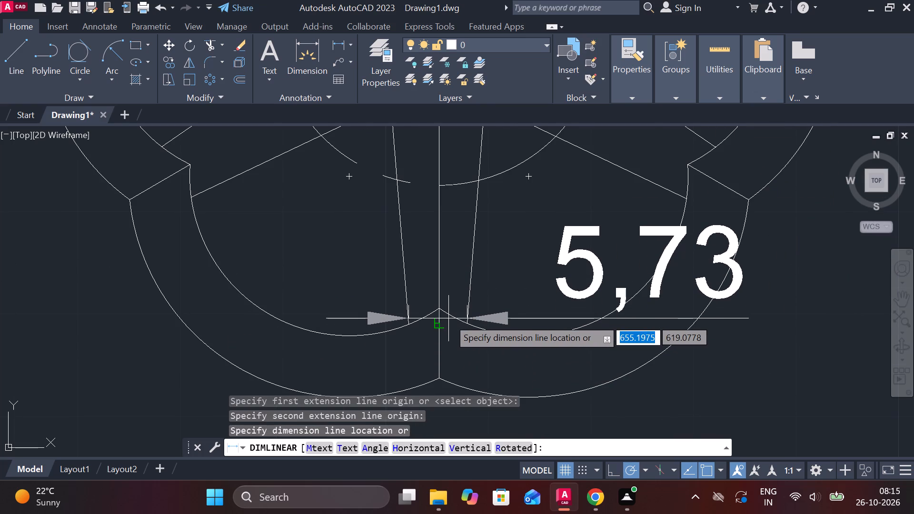
scroll(448, 318, "down", 1)
left_click(429, 305)
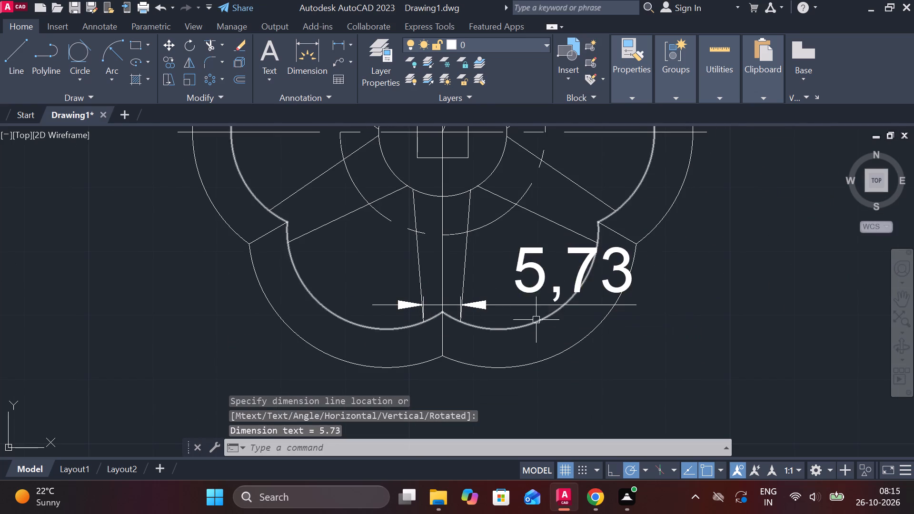
Override the bottom spoke's width dimension text with 6.
double_click(624, 275)
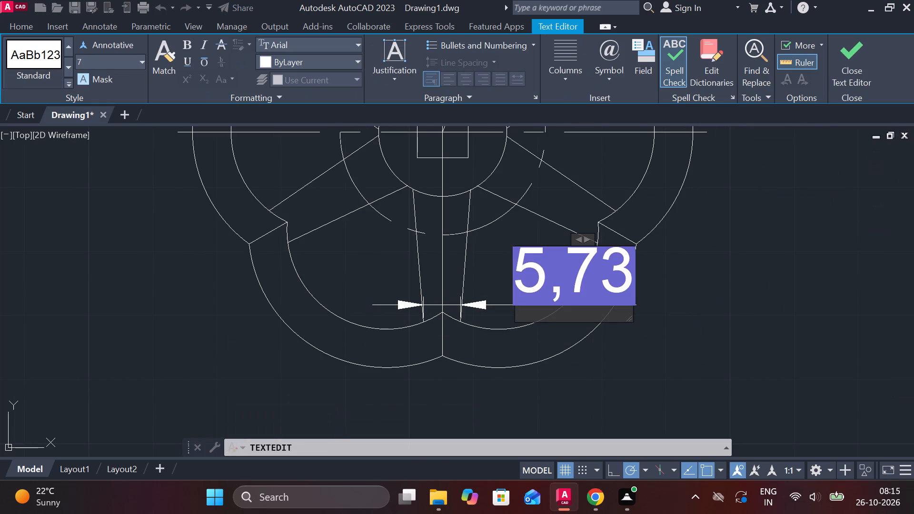
key("Right")
key("BackSpace")
key("6")
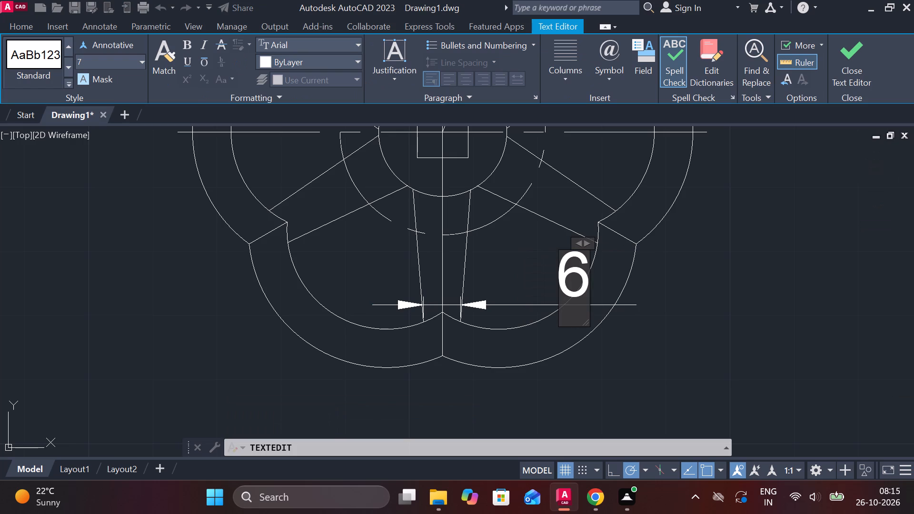
left_click(866, 47)
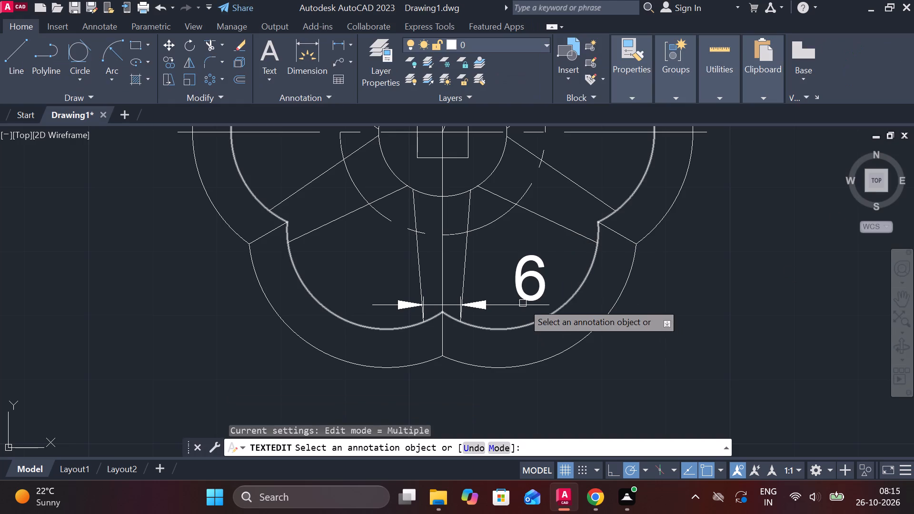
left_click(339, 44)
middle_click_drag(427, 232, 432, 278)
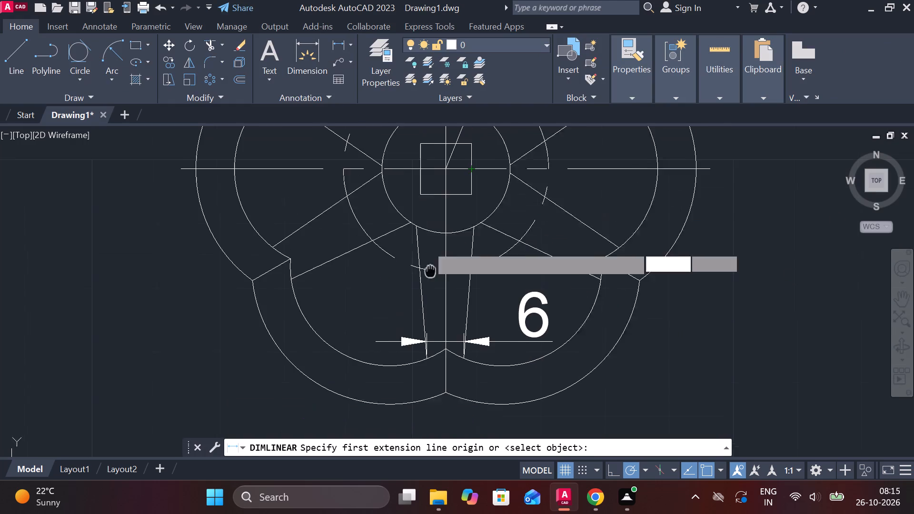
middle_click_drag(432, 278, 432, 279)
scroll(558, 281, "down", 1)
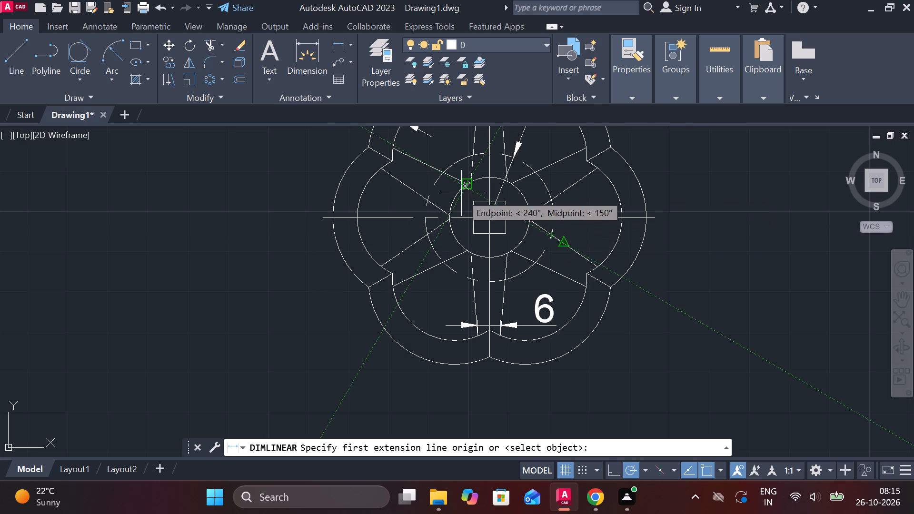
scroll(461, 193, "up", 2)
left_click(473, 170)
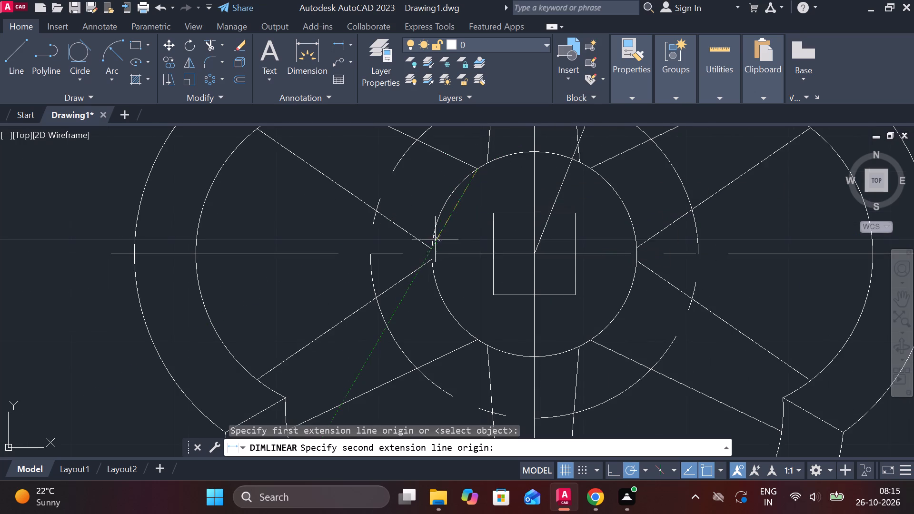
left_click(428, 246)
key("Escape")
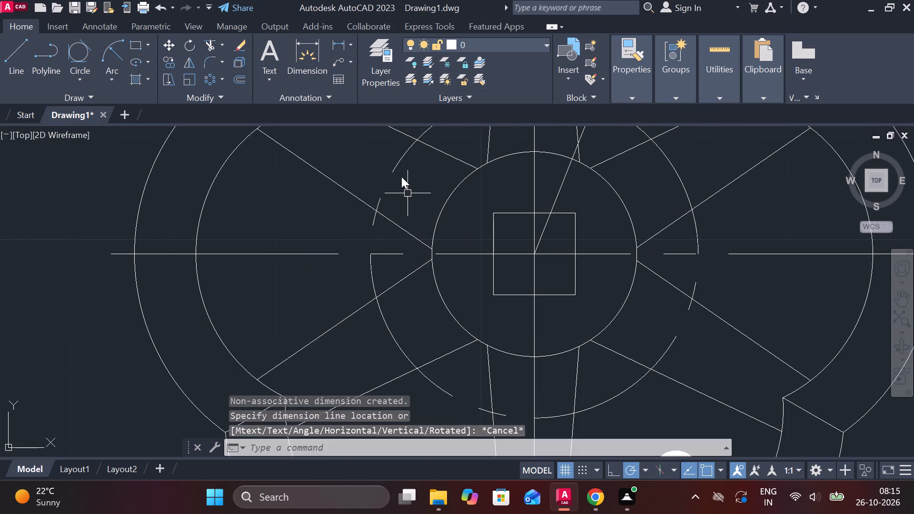
Add an aligned dimension across the upper-left spoke's wide end, between its two corners on the hub circle.
left_click(354, 49)
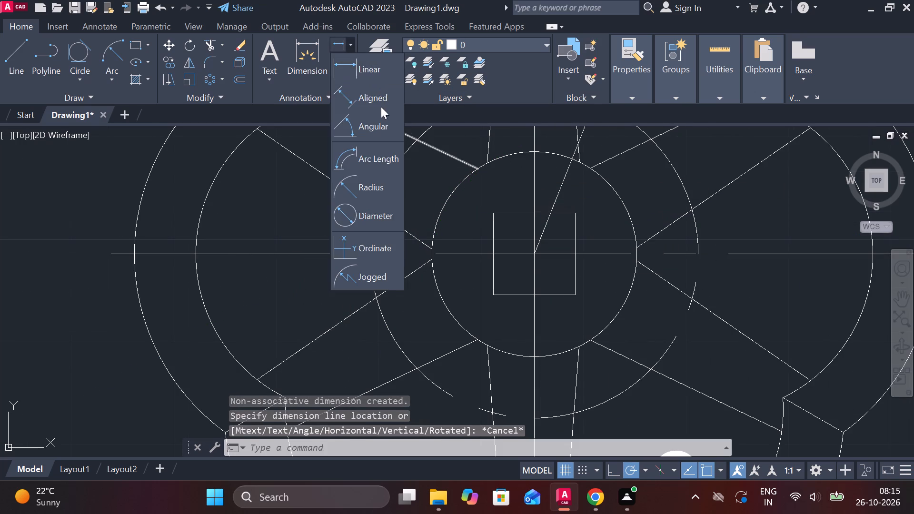
left_click(376, 105)
left_click(477, 174)
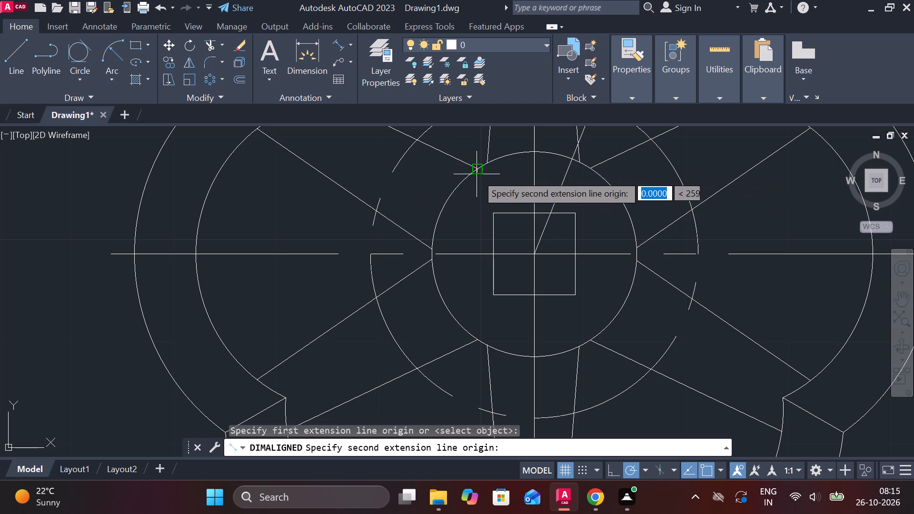
left_click(434, 243)
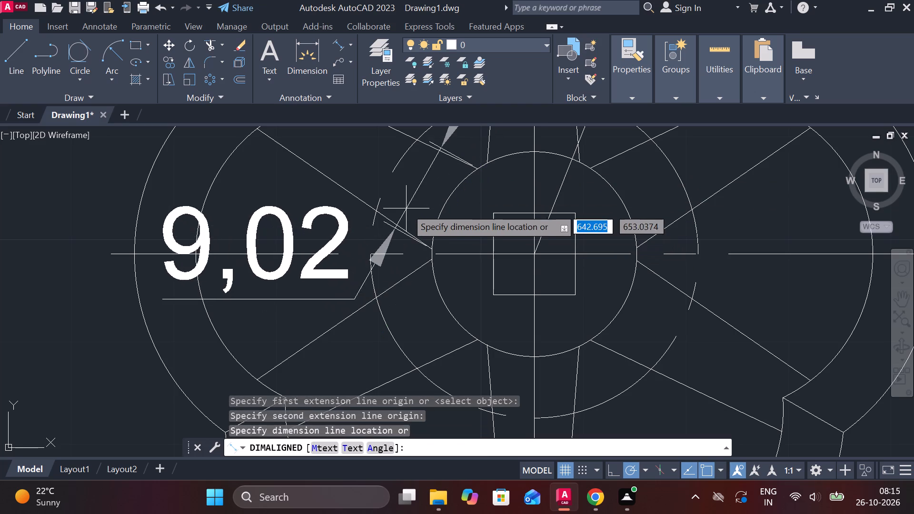
scroll(405, 207, "down", 2)
middle_click_drag(368, 185, 411, 227)
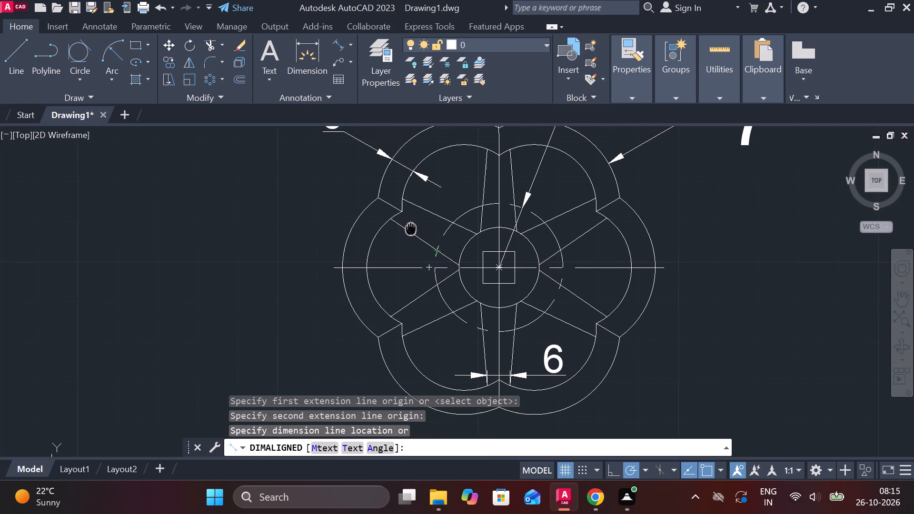
left_click(453, 231)
key("Escape")
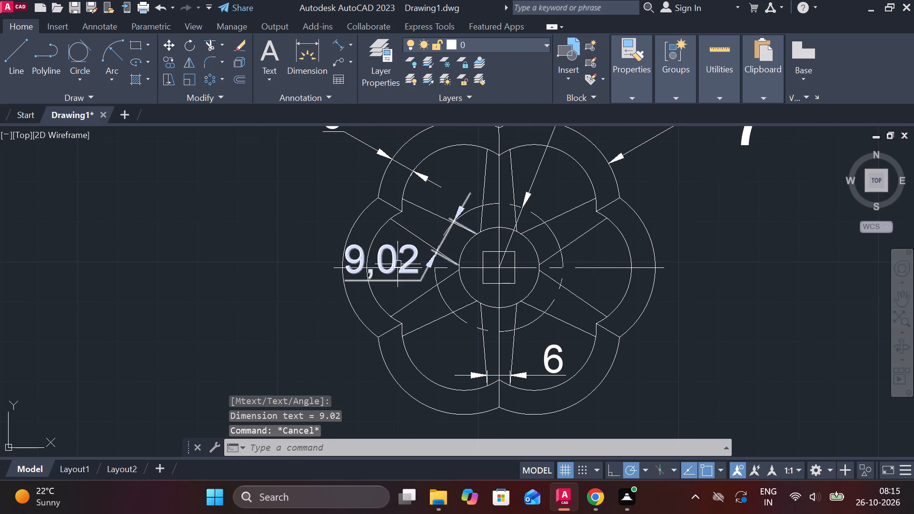
Override the upper-left spoke's aligned width dimension text with 9.
double_click(396, 259)
key("Right")
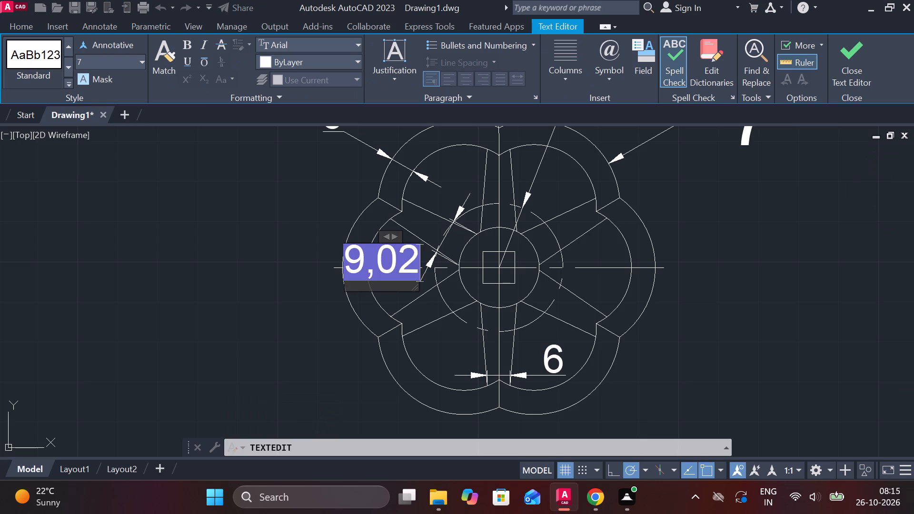
key("BackSpace")
key("9")
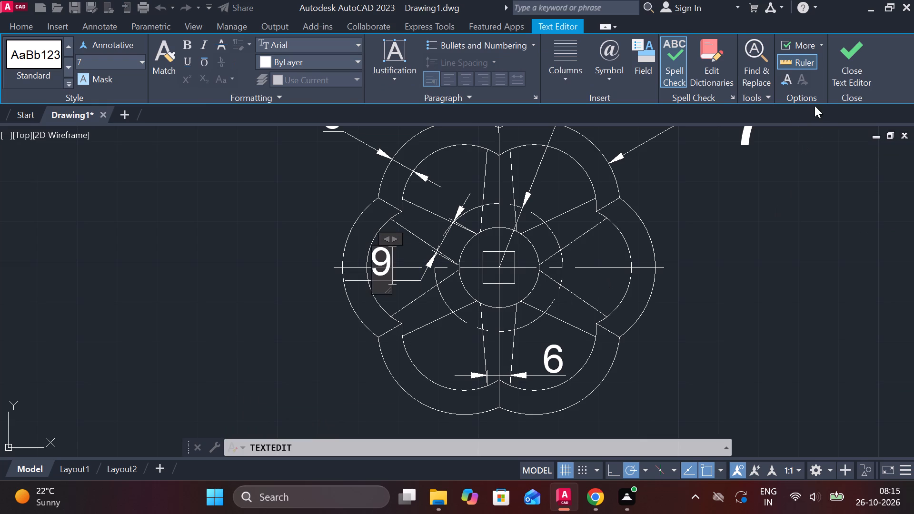
left_click(833, 74)
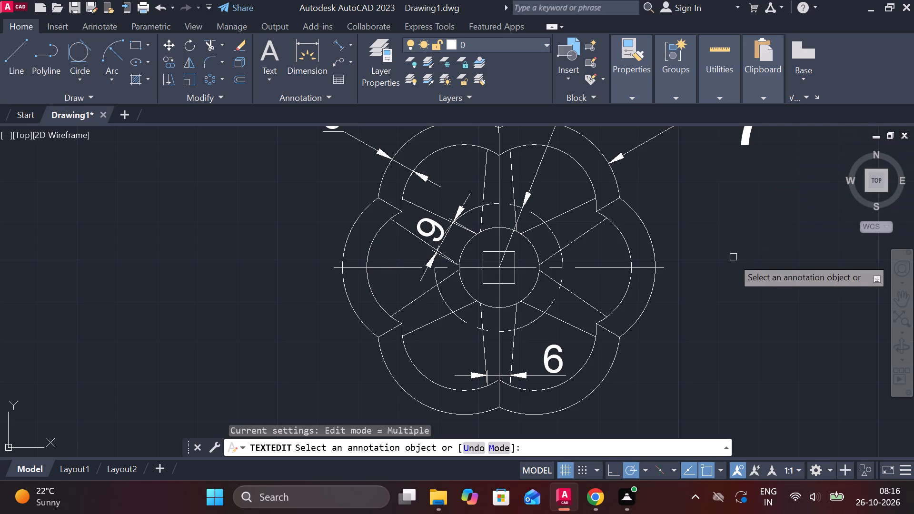
scroll(733, 258, "down", 2)
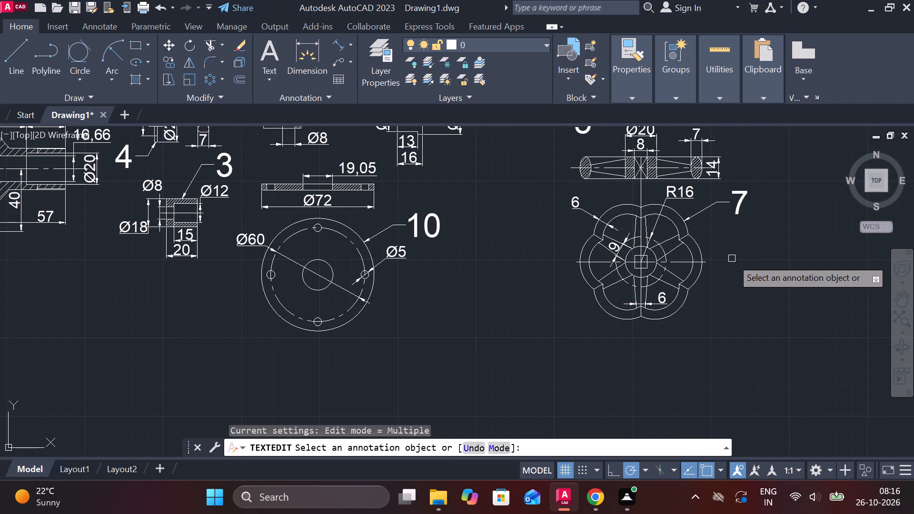
scroll(731, 258, "down", 1)
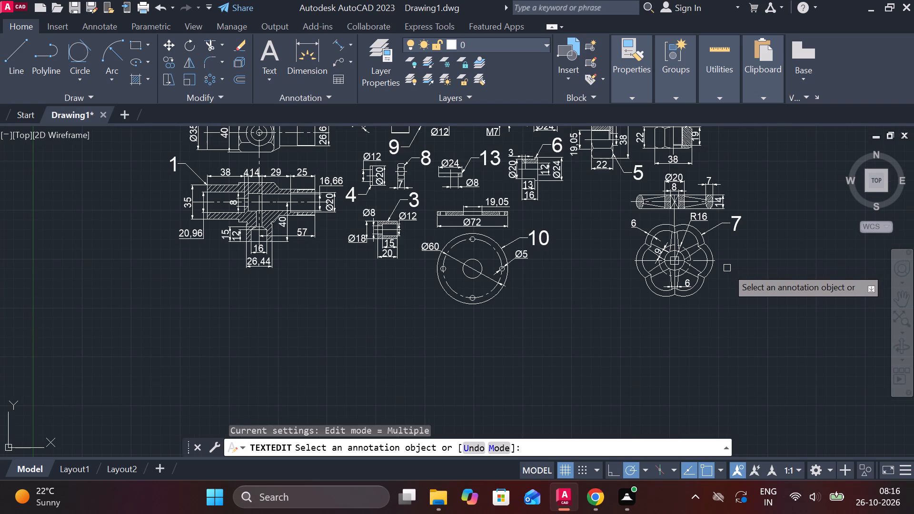
key("Escape")
Move both views of handwheel part 7, with their dimensions and number, closer to part 10 and slightly lower.
middle_click(748, 319)
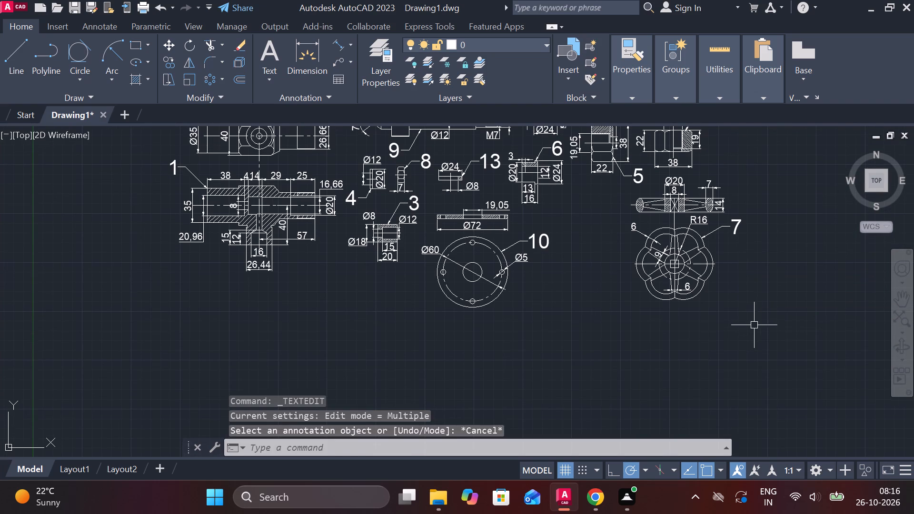
left_click(755, 325)
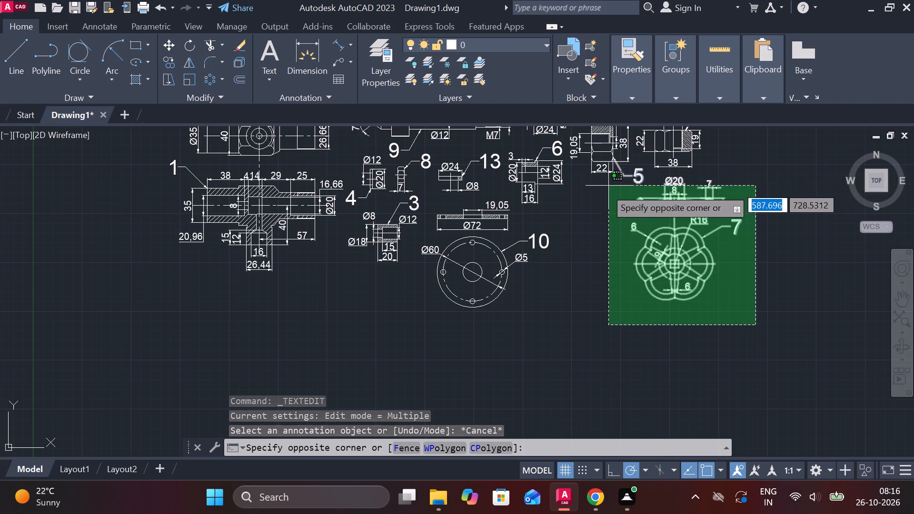
left_click(604, 189)
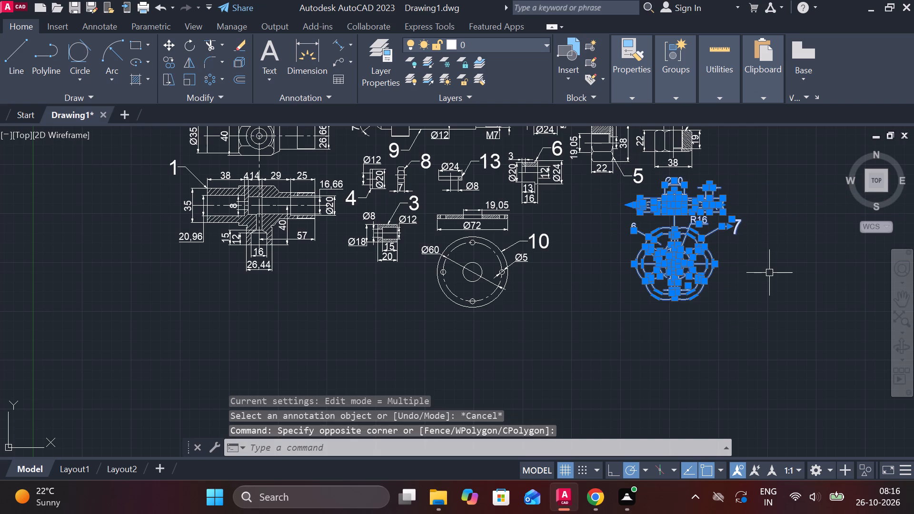
key("comma")
key("BackSpace")
key("m")
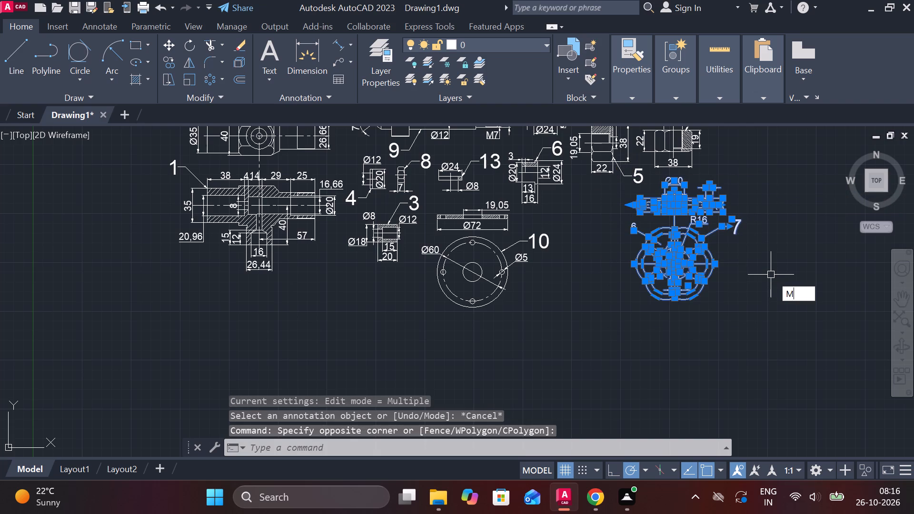
key("Return")
left_click(771, 275)
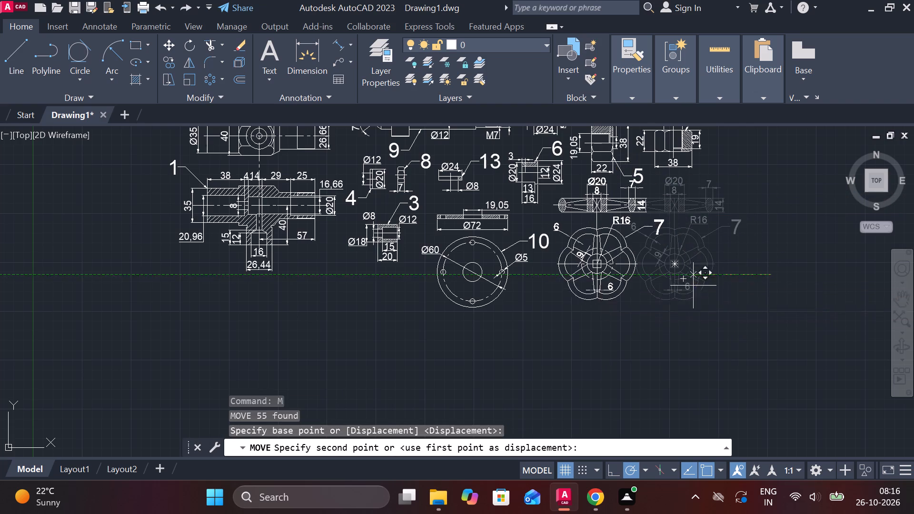
left_click(705, 284)
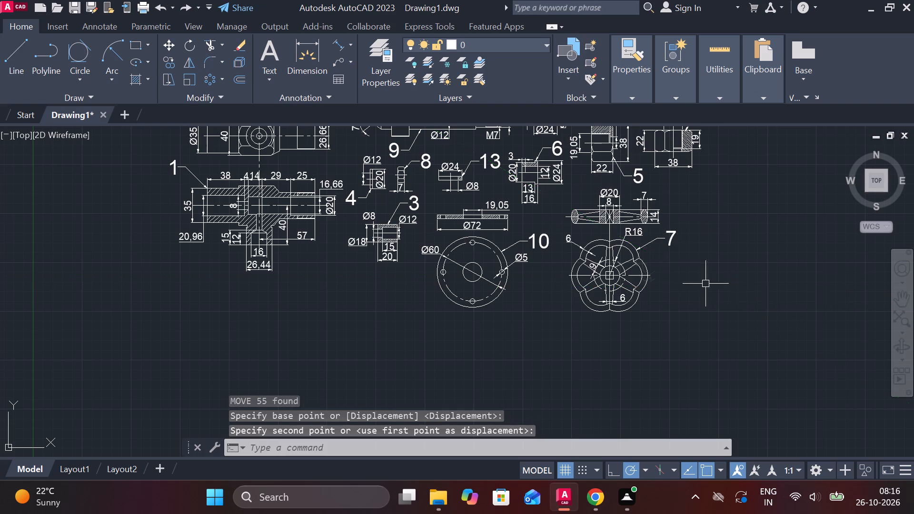
Look over the separate group of part section views still lying apart from the dimensioned part drawings.
scroll(741, 281, "down", 1)
scroll(604, 323, "down", 2)
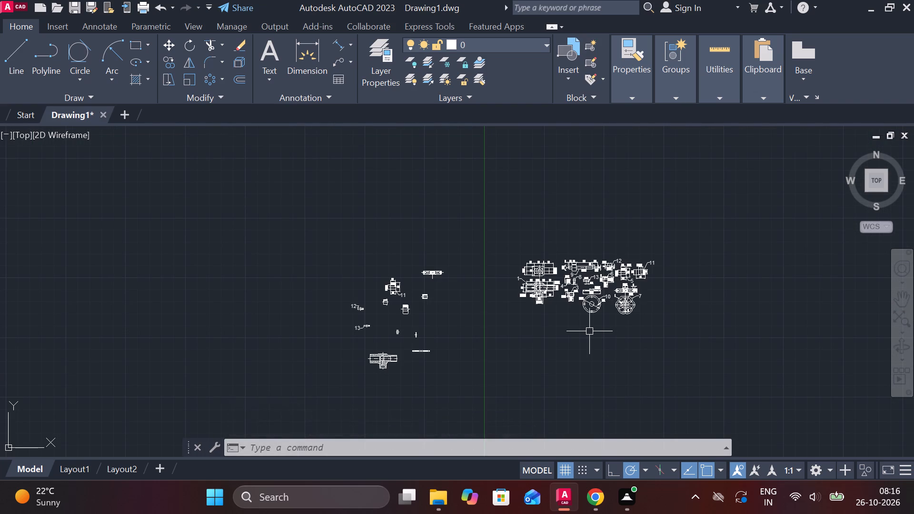
middle_click_drag(461, 326, 544, 265)
scroll(509, 277, "up", 2)
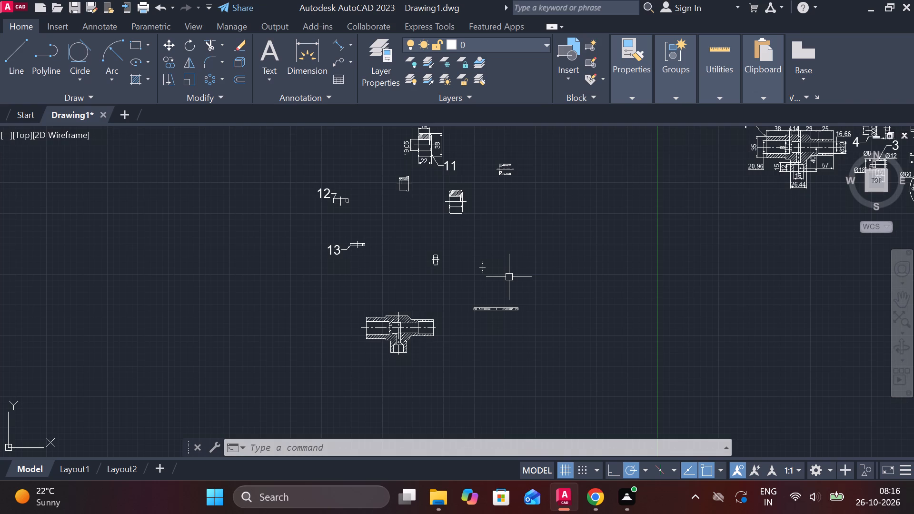
scroll(509, 278, "up", 1)
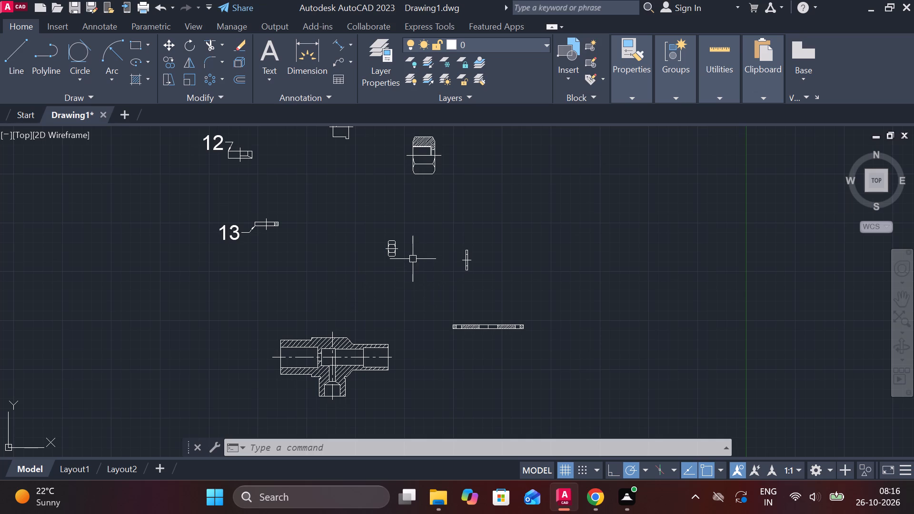
middle_click_drag(417, 296, 525, 356)
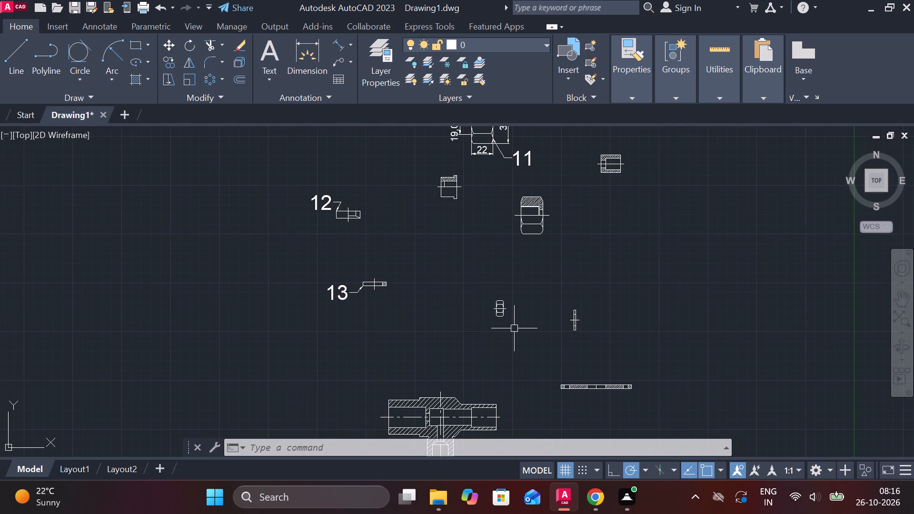
scroll(514, 327, "down", 1)
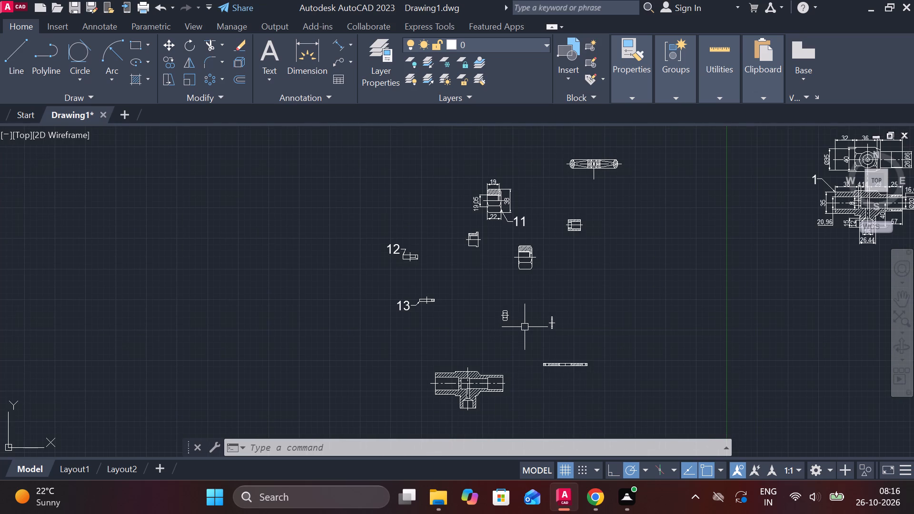
Examine the undimensioned part section views against the dimensioned, numbered part drawings to find which part is still missing.
scroll(525, 327, "up", 1)
scroll(584, 327, "down", 1)
middle_click_drag(701, 308, 508, 283)
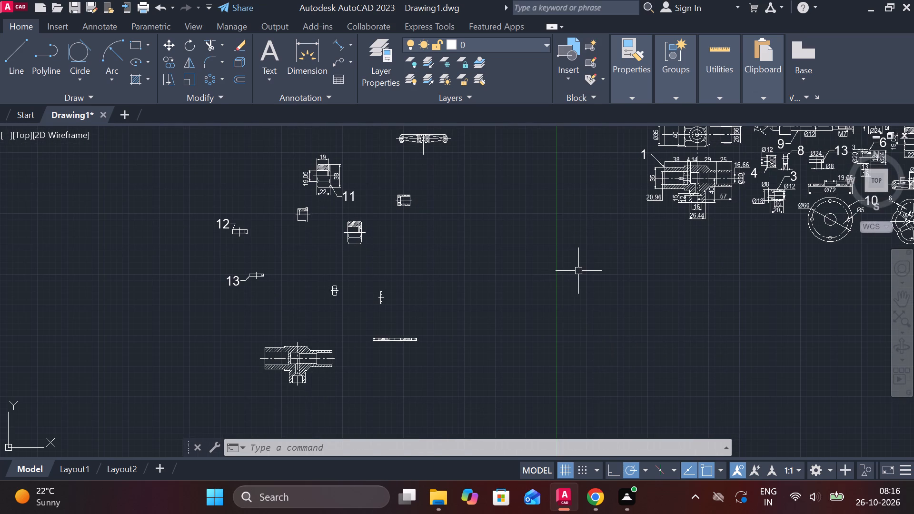
middle_click_drag(600, 270, 602, 297)
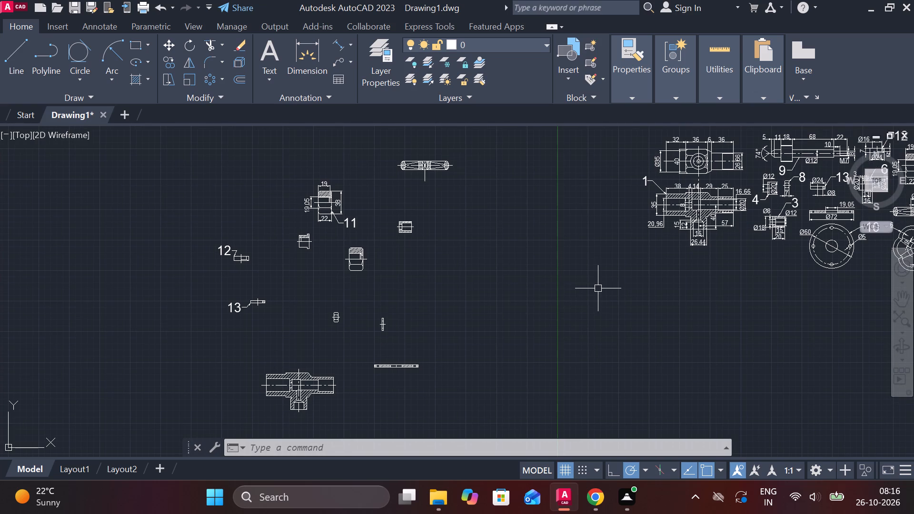
middle_click_drag(455, 307, 523, 270)
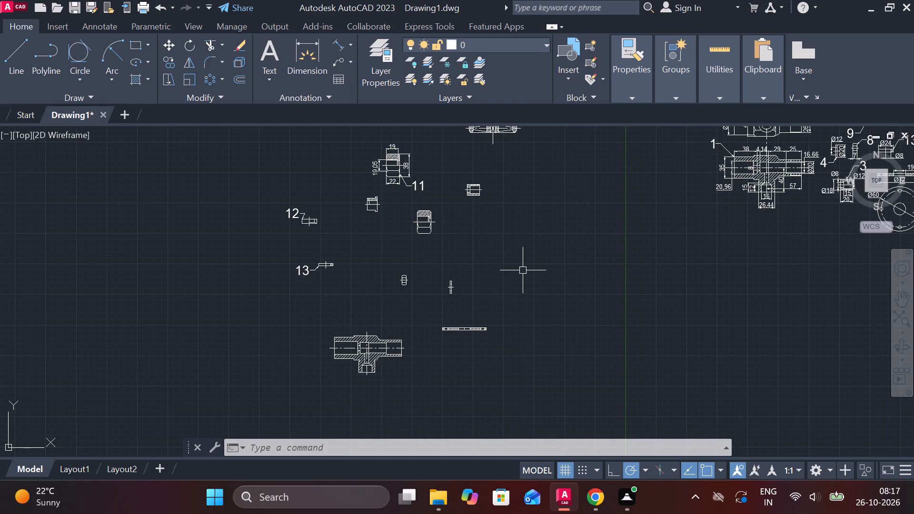
middle_click_drag(450, 326, 591, 311)
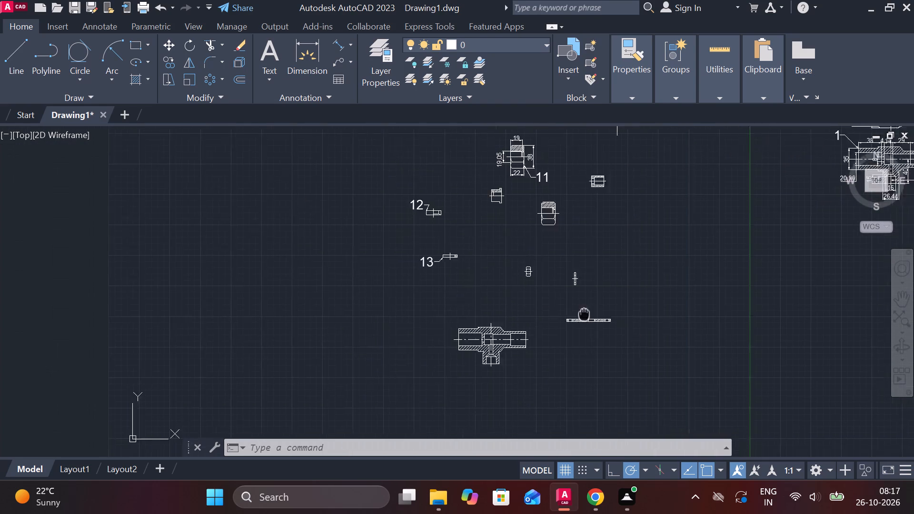
middle_click_drag(591, 311, 591, 310)
scroll(512, 352, "up", 2)
scroll(580, 334, "up", 1)
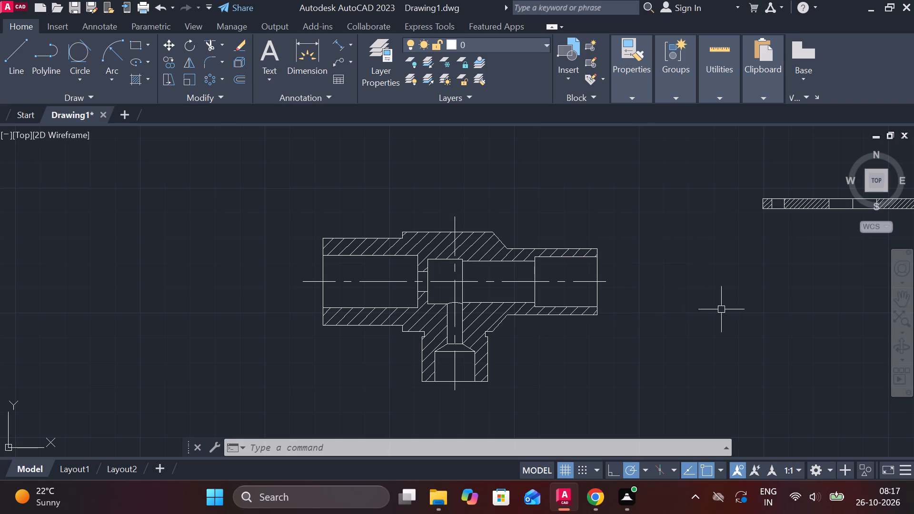
middle_click_drag(718, 270, 219, 382)
scroll(378, 328, "down", 1)
scroll(495, 327, "down", 2)
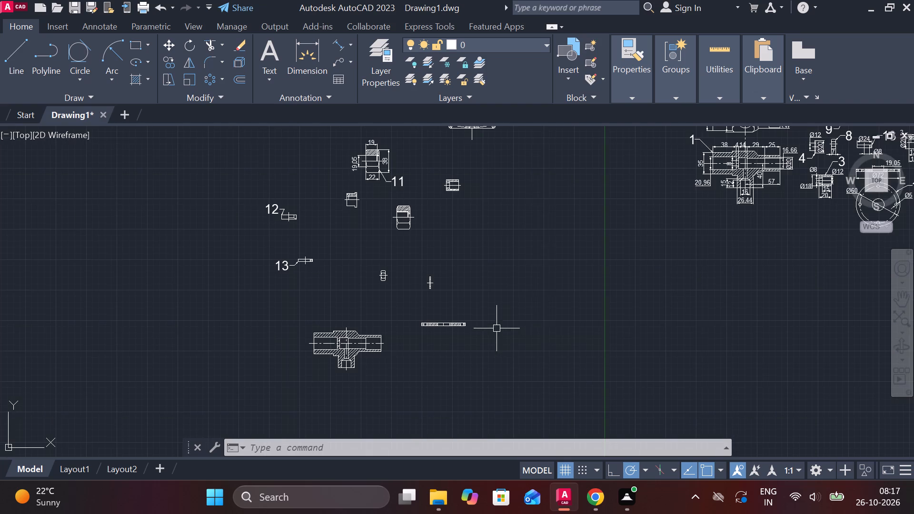
middle_click_drag(715, 309, 394, 388)
scroll(549, 307, "up", 1)
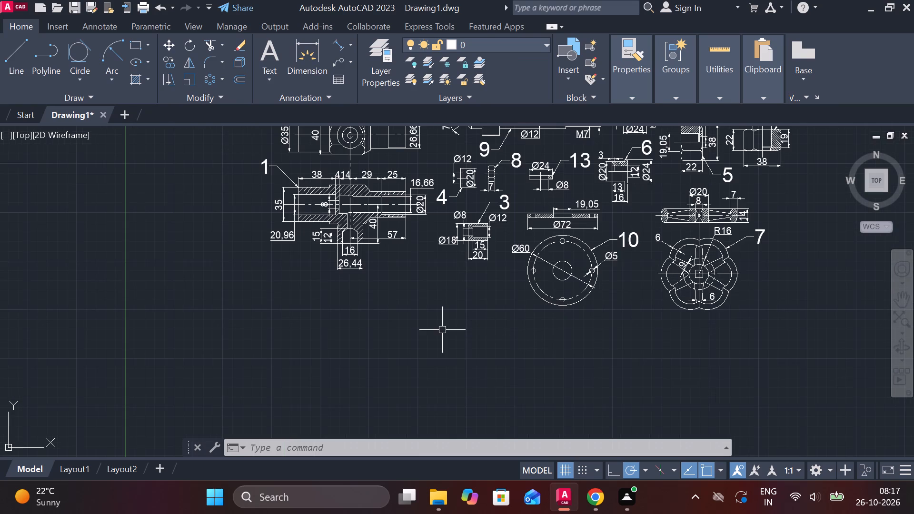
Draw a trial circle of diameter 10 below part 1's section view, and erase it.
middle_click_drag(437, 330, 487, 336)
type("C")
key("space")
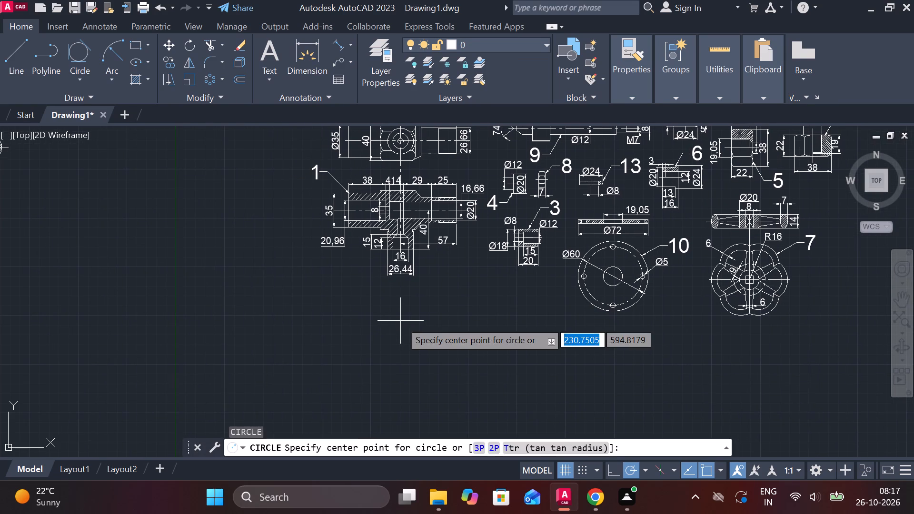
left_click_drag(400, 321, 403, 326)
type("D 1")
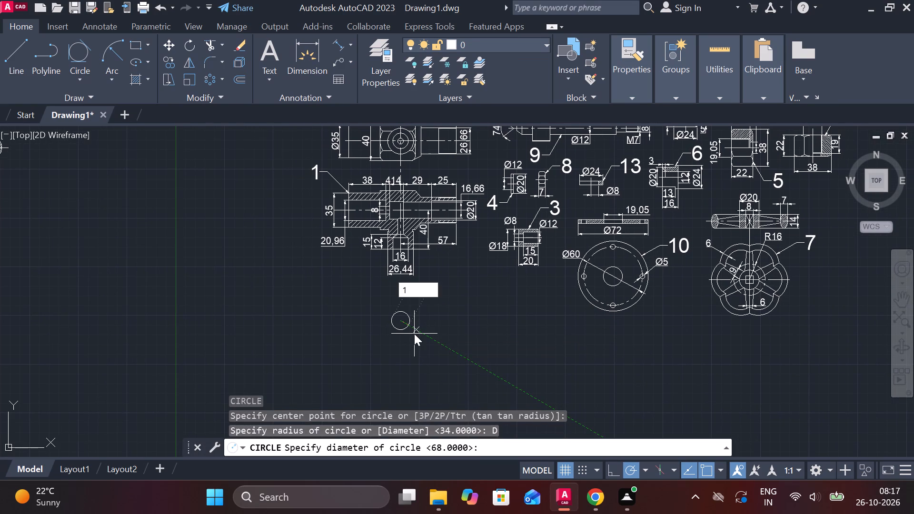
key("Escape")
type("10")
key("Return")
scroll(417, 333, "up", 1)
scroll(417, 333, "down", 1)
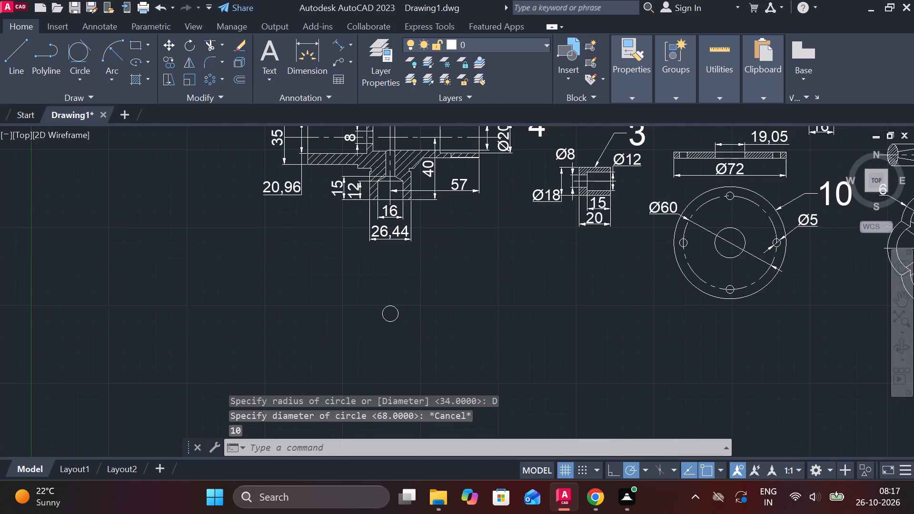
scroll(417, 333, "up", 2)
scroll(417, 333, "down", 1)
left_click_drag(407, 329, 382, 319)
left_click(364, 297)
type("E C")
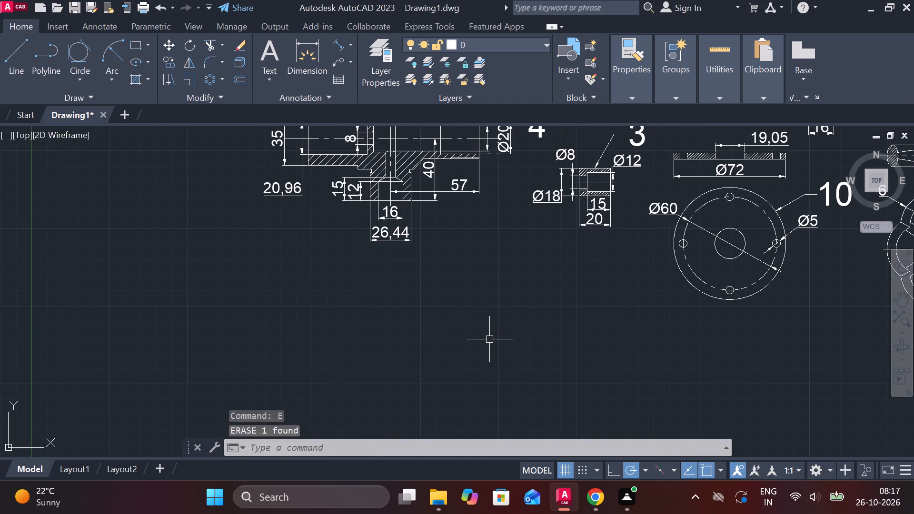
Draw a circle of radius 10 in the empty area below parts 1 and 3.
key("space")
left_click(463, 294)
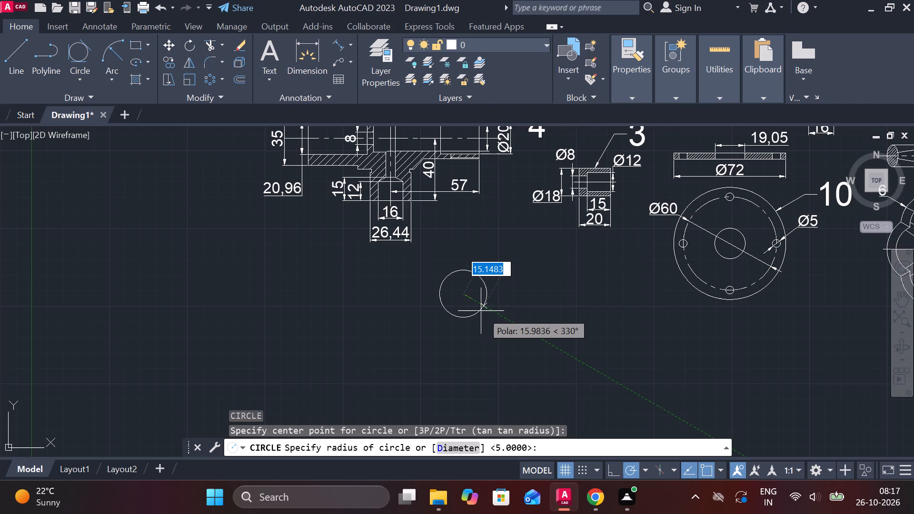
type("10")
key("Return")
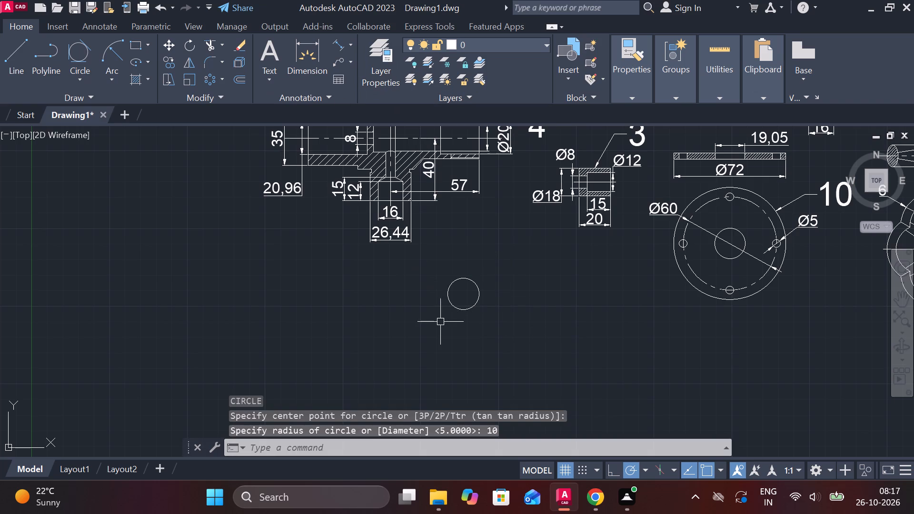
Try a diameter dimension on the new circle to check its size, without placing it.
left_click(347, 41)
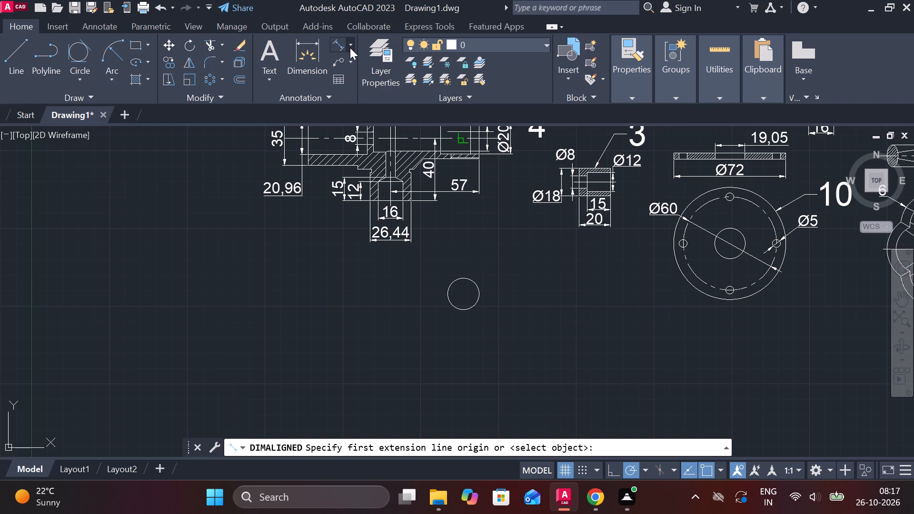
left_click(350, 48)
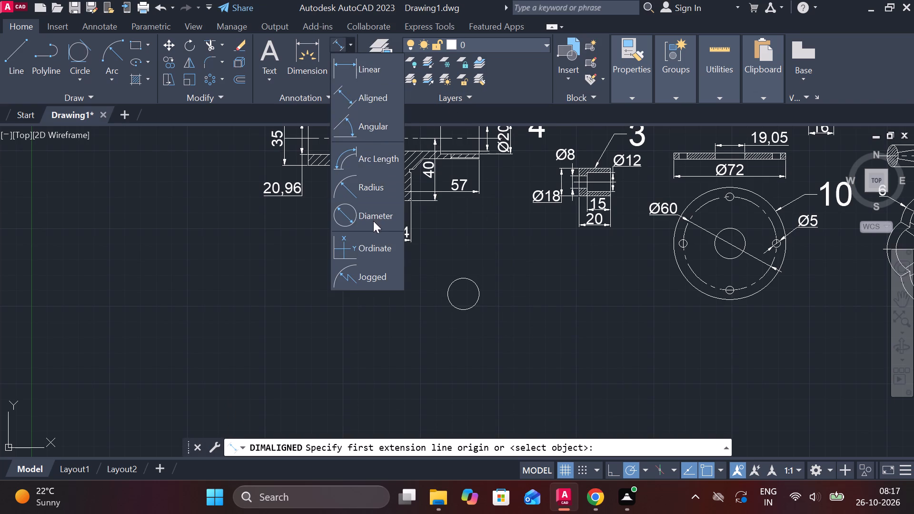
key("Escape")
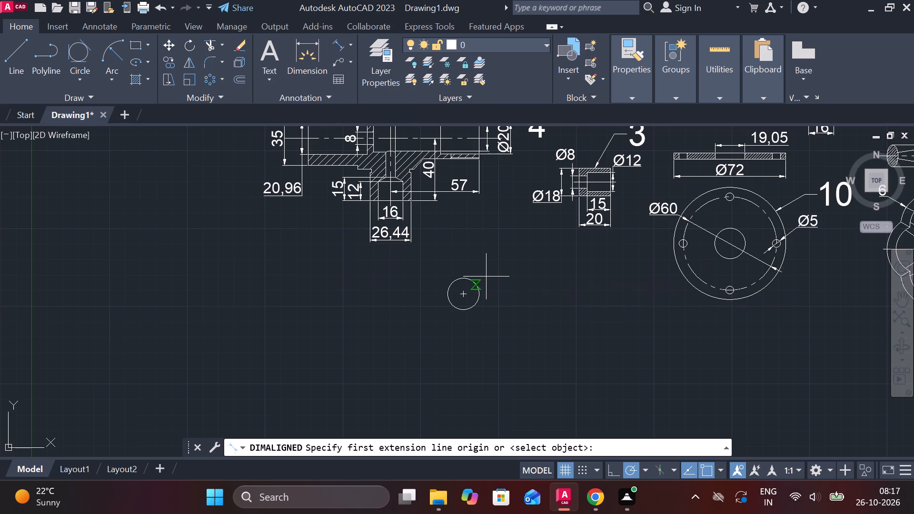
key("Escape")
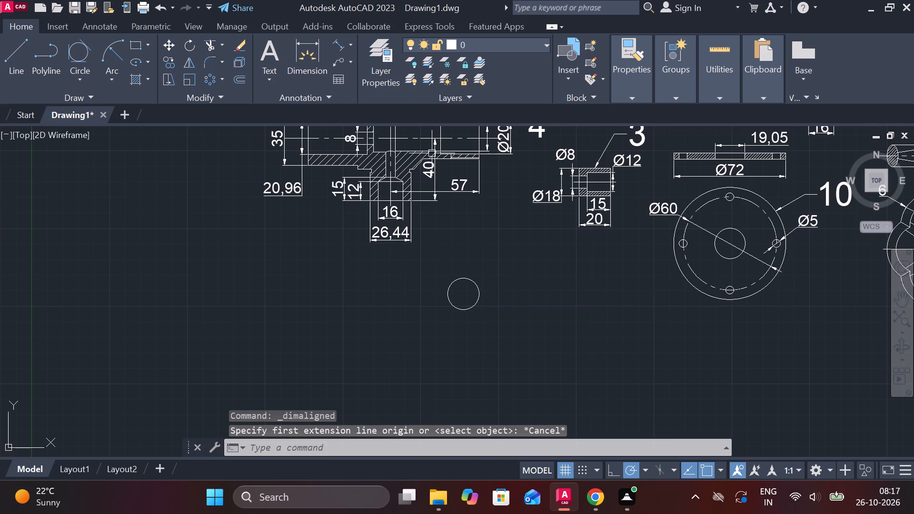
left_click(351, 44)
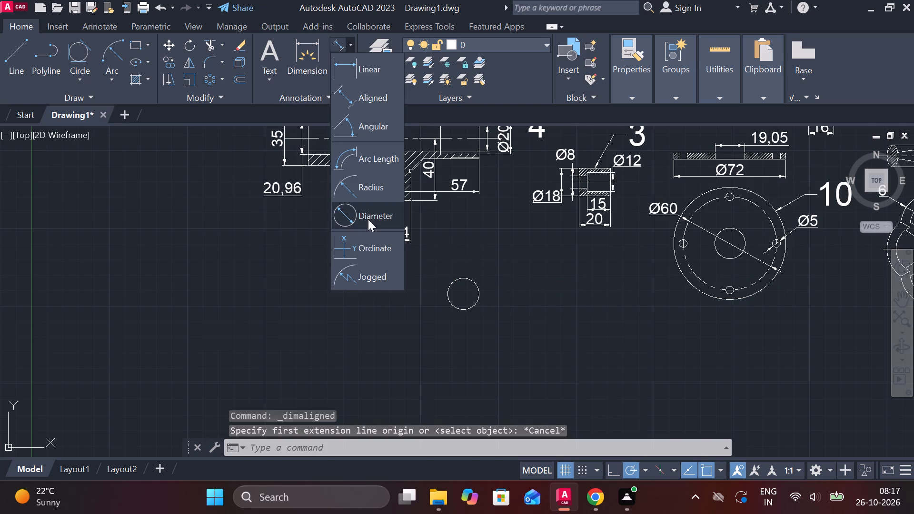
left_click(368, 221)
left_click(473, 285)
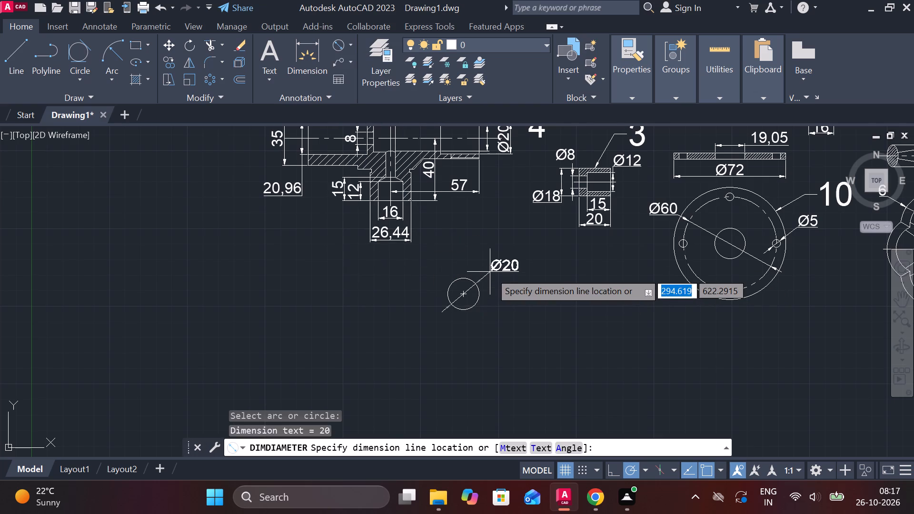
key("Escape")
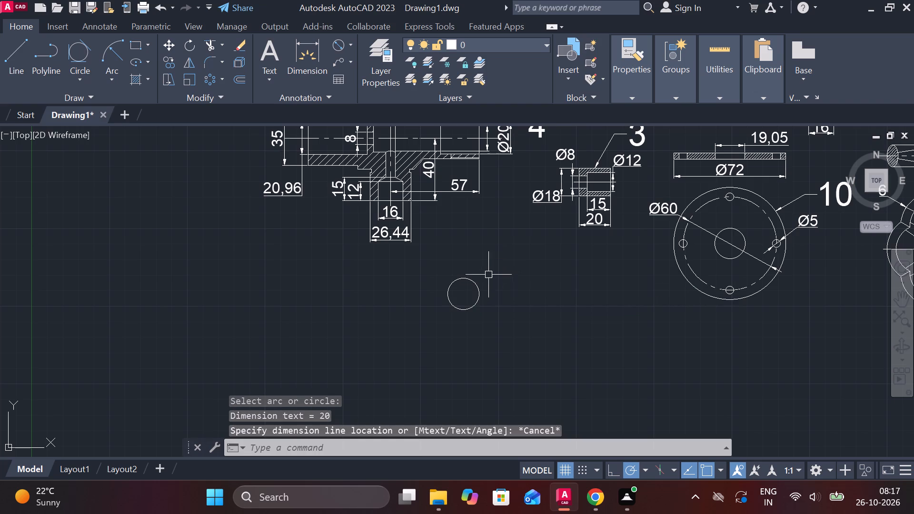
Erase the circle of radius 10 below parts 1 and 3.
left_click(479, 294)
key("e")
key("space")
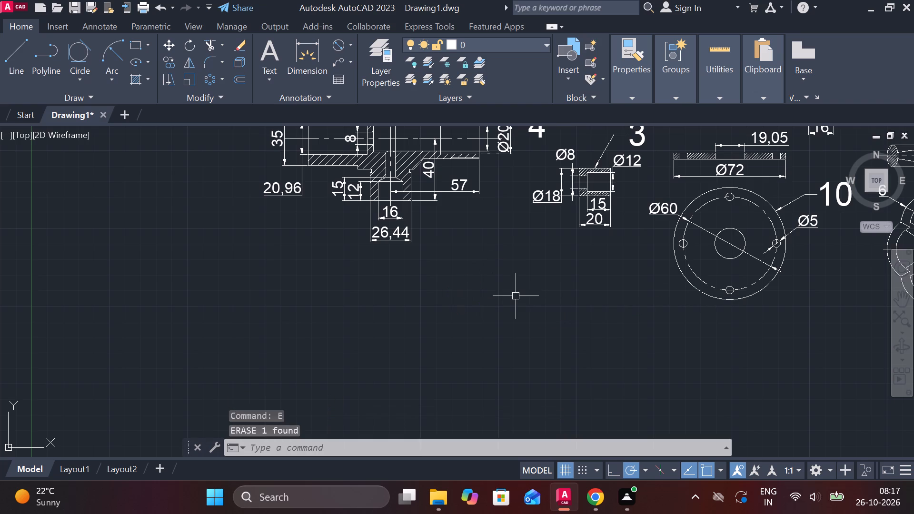
Draw a circle of diameter 10 in the empty area below parts 1 and 3.
type("C D 10")
key("Return")
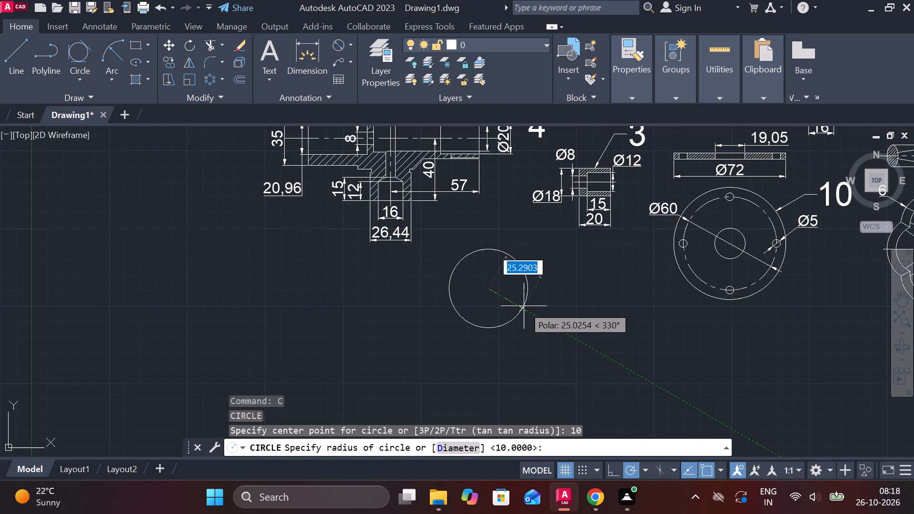
type("D 10")
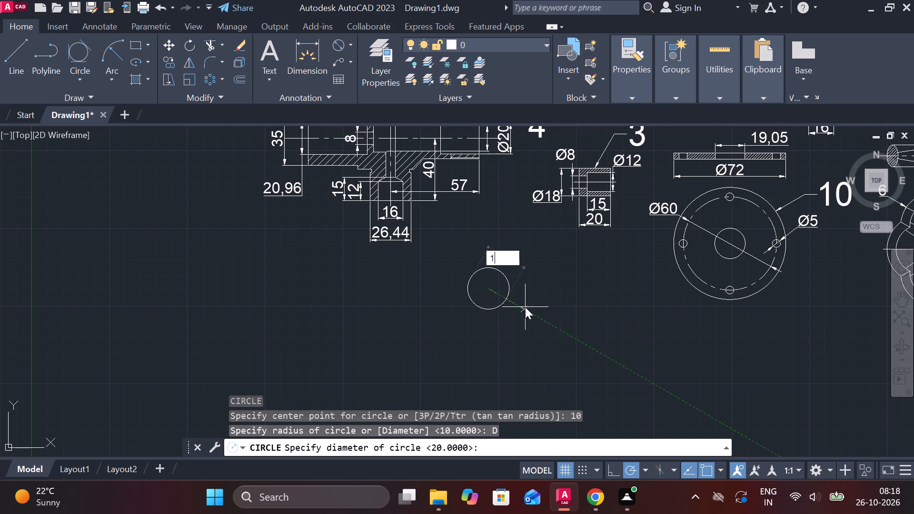
key("Return")
Add a diameter dimension to the new circle, with its text above and to the right of the circle.
left_click(340, 43)
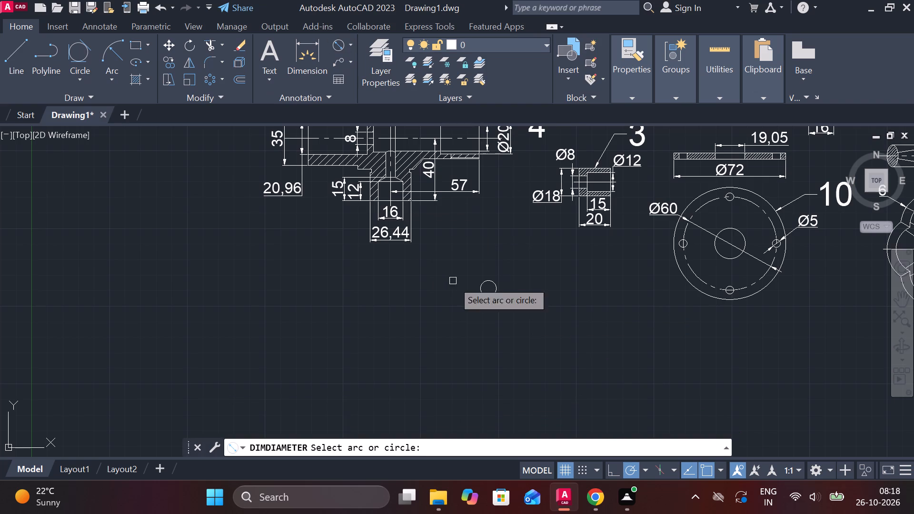
left_click(489, 283)
scroll(509, 270, "up", 1)
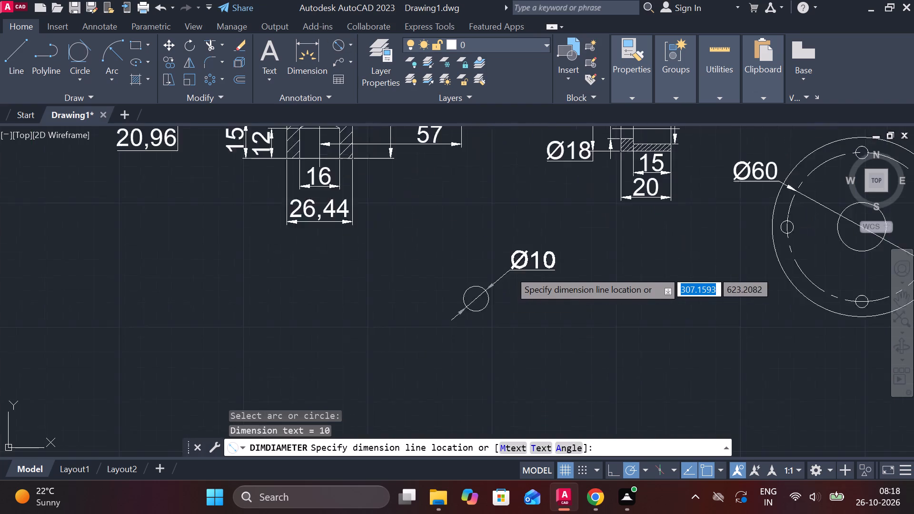
scroll(509, 270, "up", 1)
left_click(509, 270)
Add a multileader from the circle's lower-right edge with the part number 2 at text height 15.
middle_click_drag(503, 292, 460, 244)
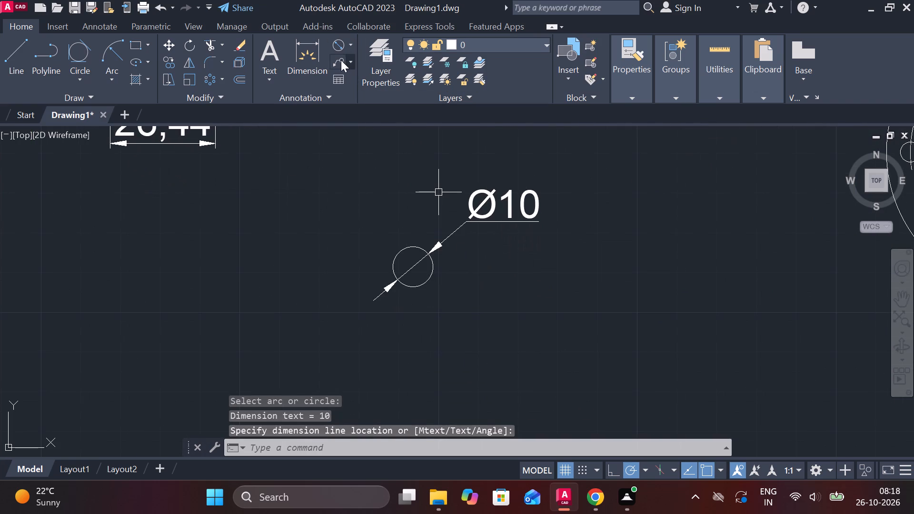
left_click(340, 59)
left_click(433, 273)
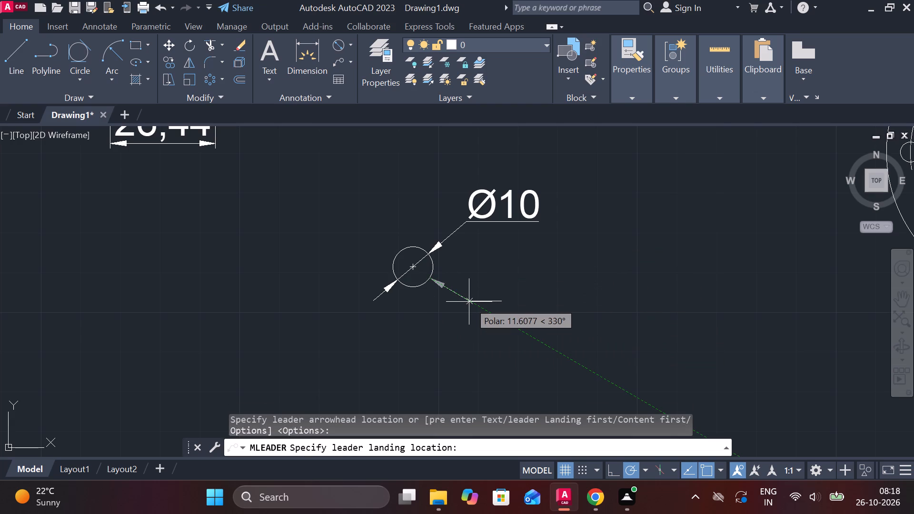
left_click(469, 302)
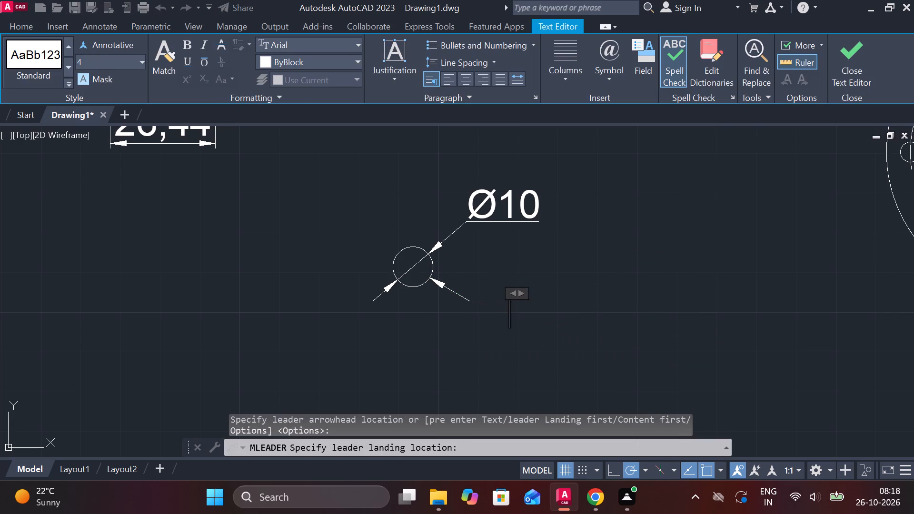
left_click(99, 63)
key("1")
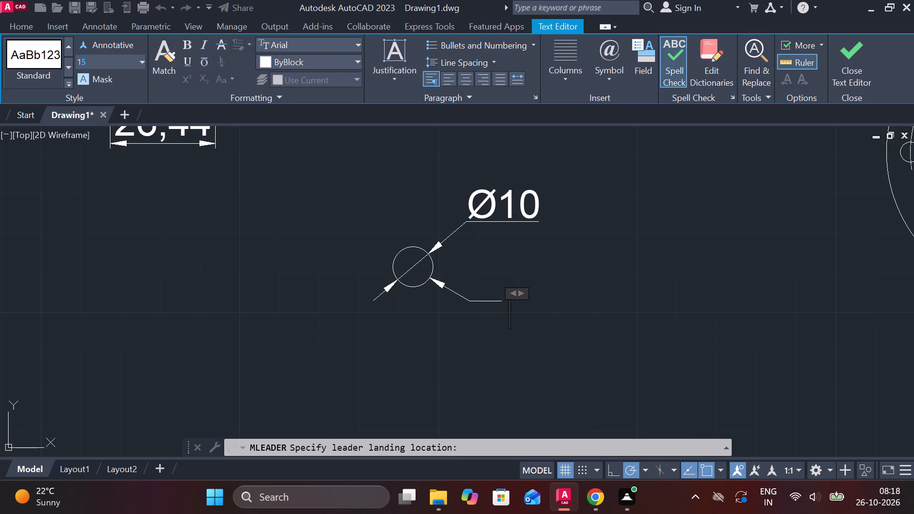
key("5")
key("Return")
key("2")
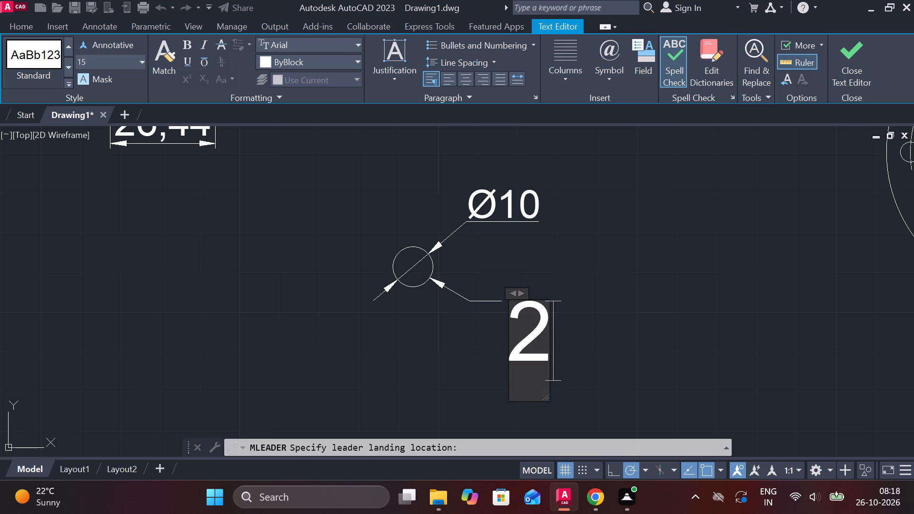
left_click(832, 61)
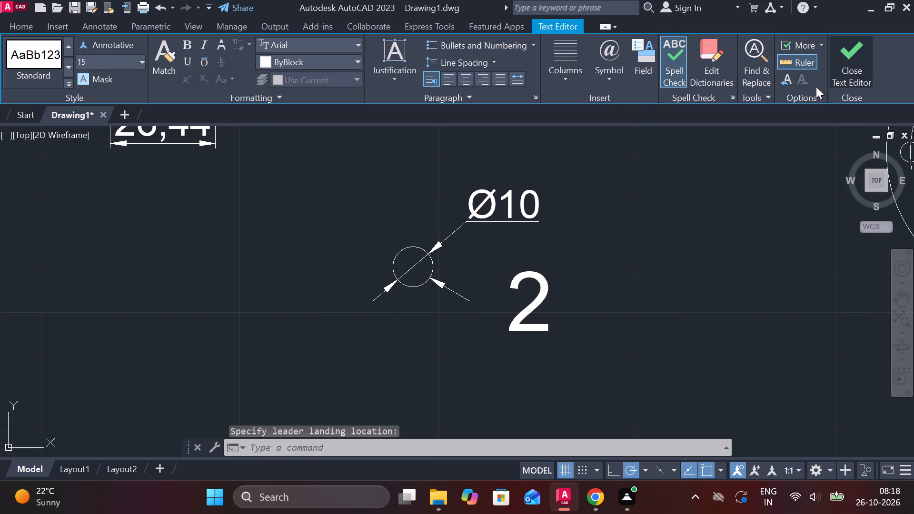
Move the diameter 10 circle with its dimension and number 2 leader to the empty space below part 11, beside part 5.
scroll(608, 237, "down", 3)
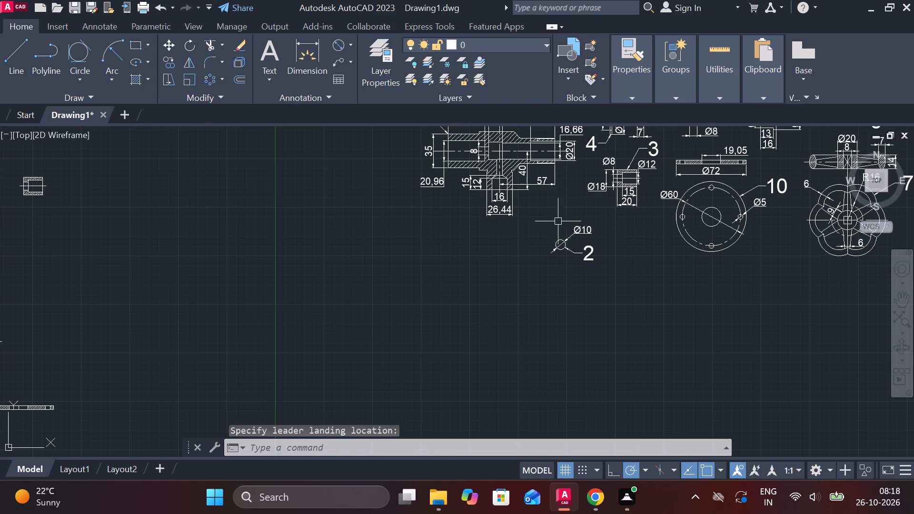
left_click(552, 219)
left_click(612, 280)
scroll(593, 263, "up", 2)
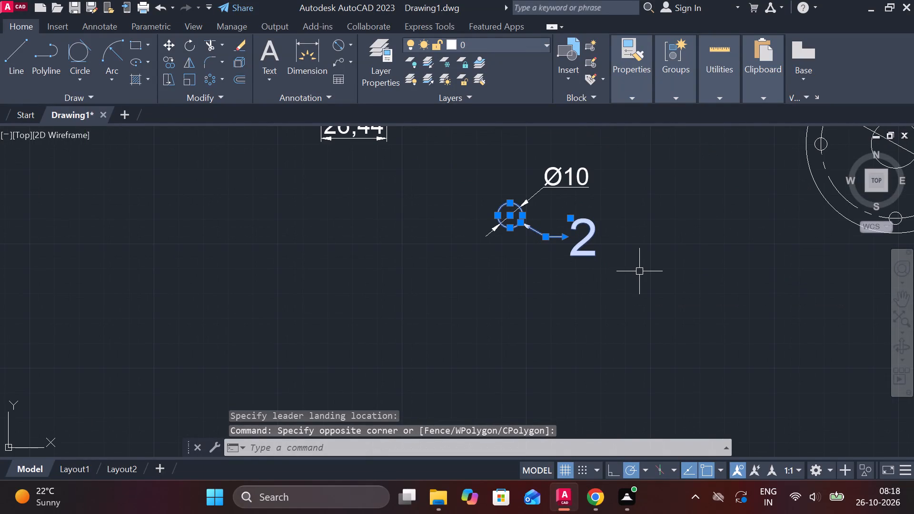
left_click(622, 222)
left_click(554, 164)
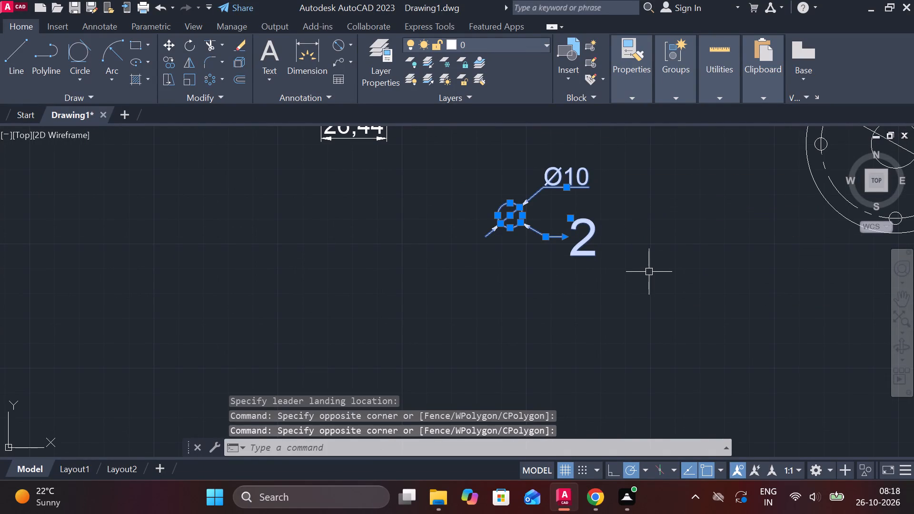
key("m")
key("Return")
left_click(650, 272)
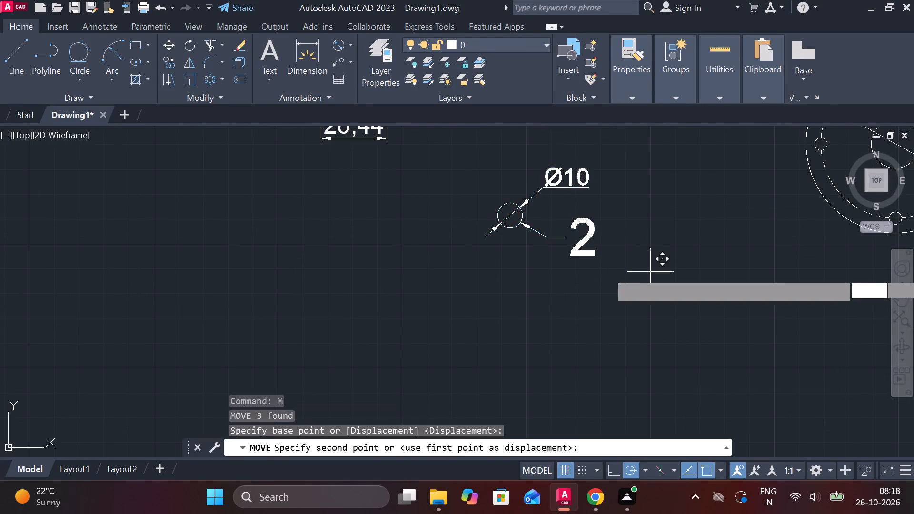
scroll(650, 270, "down", 2)
middle_click_drag(650, 272, 598, 334)
middle_click_drag(597, 330, 459, 325)
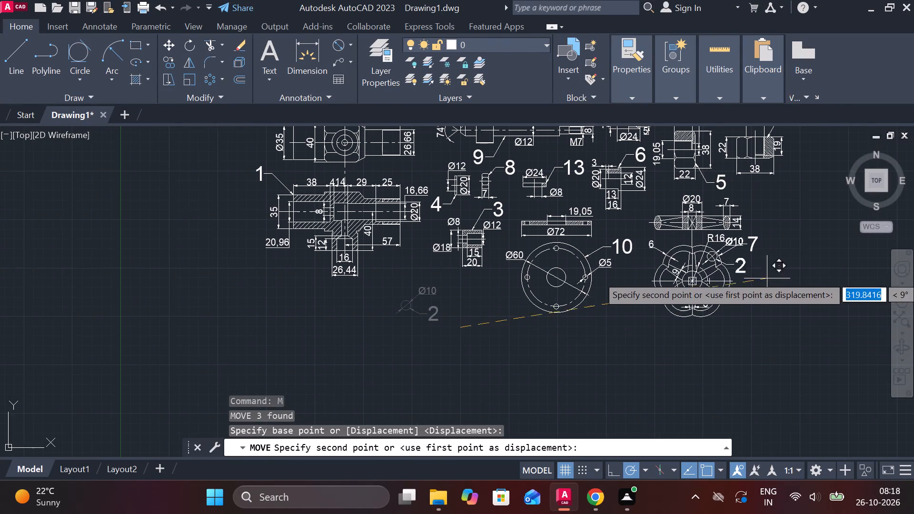
middle_click_drag(786, 262, 616, 325)
left_click(645, 286)
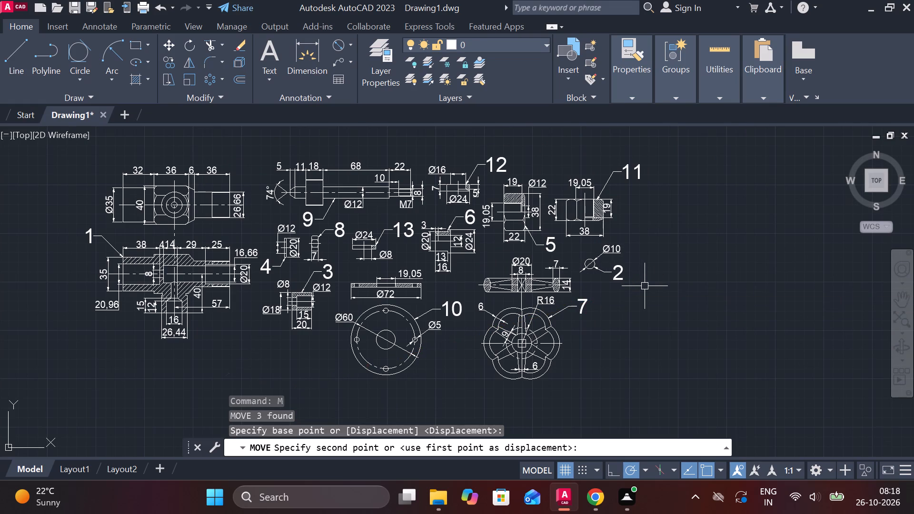
Examine the loose part views, including the sectioned body, to see which parts are available for the assembly.
scroll(660, 299, "down", 1)
scroll(454, 327, "down", 1)
middle_click_drag(368, 326, 584, 283)
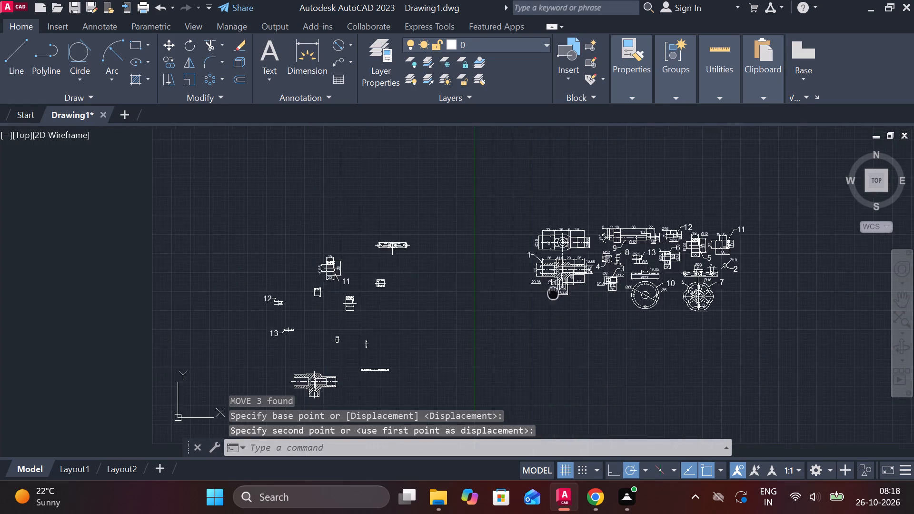
middle_click_drag(584, 283, 596, 278)
scroll(413, 296, "up", 2)
middle_click_drag(414, 296, 495, 187)
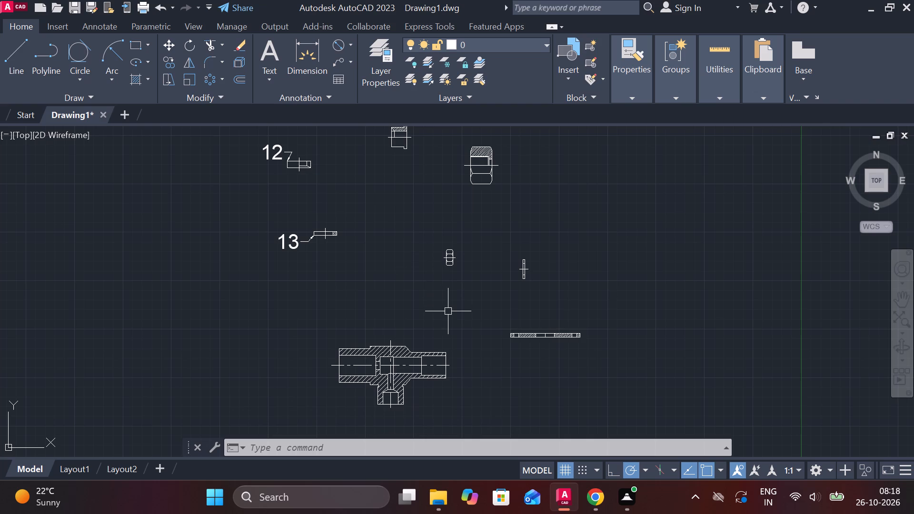
middle_click_drag(447, 359, 453, 311)
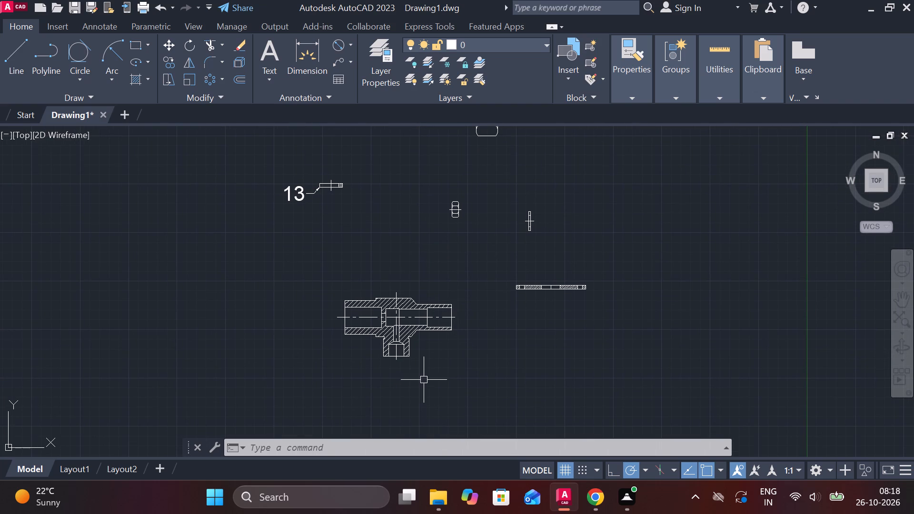
scroll(433, 285, "up", 1)
middle_click_drag(377, 347, 401, 325)
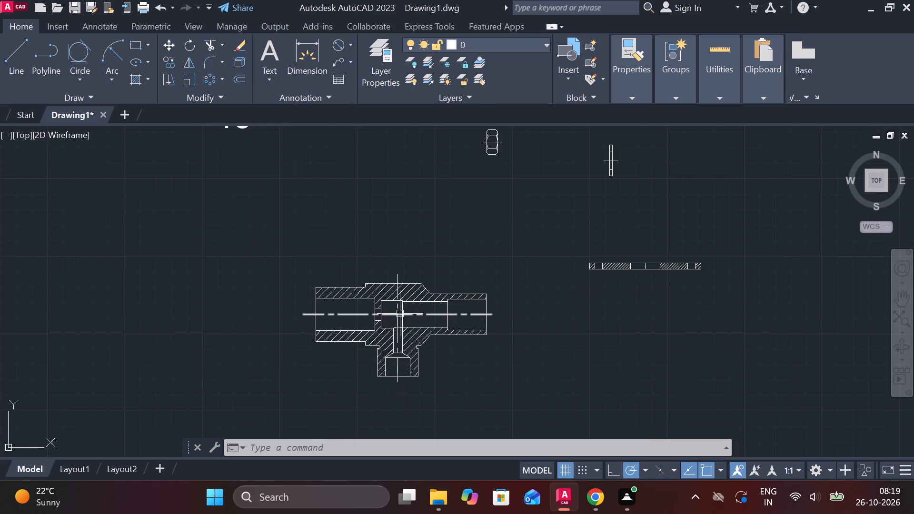
scroll(581, 273, "down", 1)
middle_click_drag(553, 253, 573, 323)
middle_click_drag(552, 217, 524, 347)
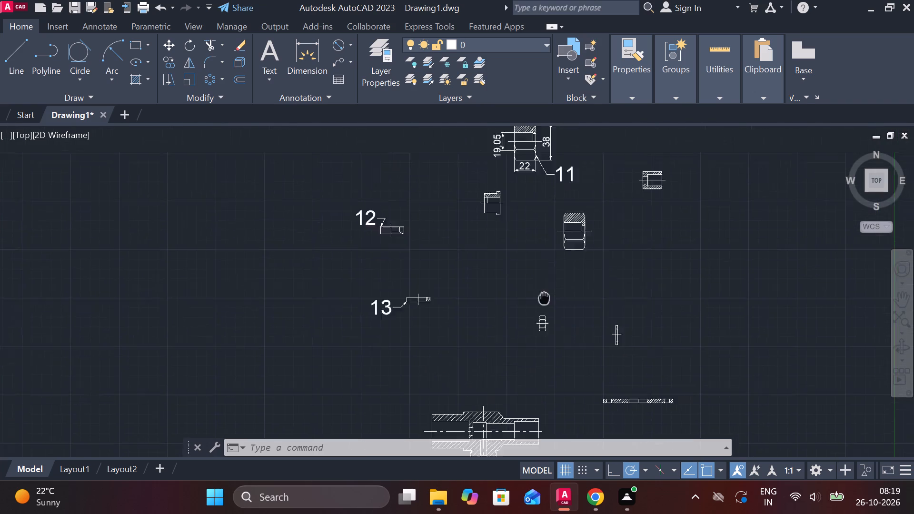
middle_click_drag(524, 347, 490, 389)
scroll(542, 309, "down", 1)
middle_click_drag(552, 362, 554, 300)
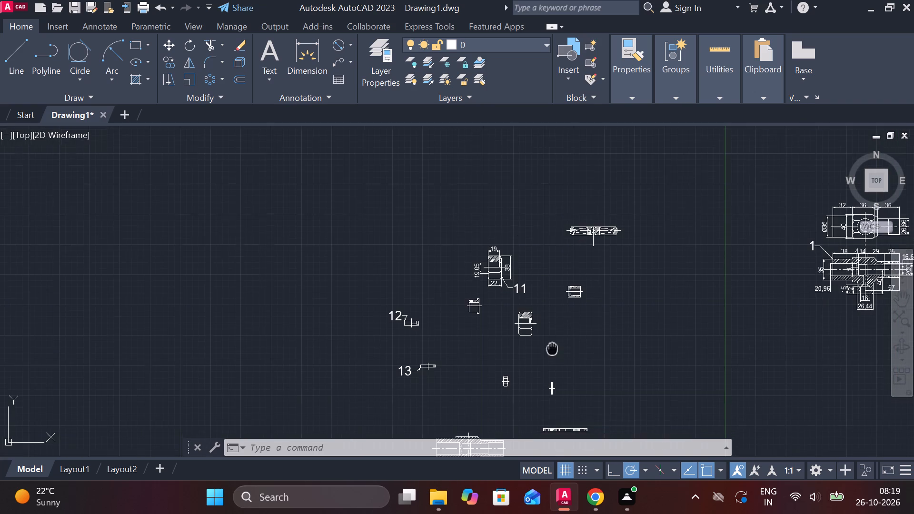
middle_click_drag(554, 300, 561, 236)
scroll(429, 235, "up", 3)
middle_click_drag(449, 247, 454, 286)
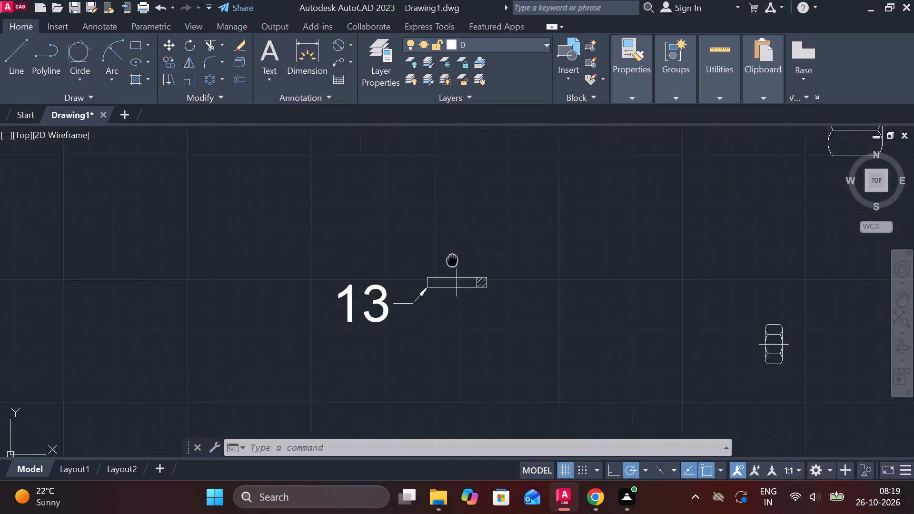
middle_click_drag(454, 286, 457, 342)
scroll(490, 296, "down", 3)
middle_click_drag(643, 320, 590, 233)
scroll(589, 227, "down", 1)
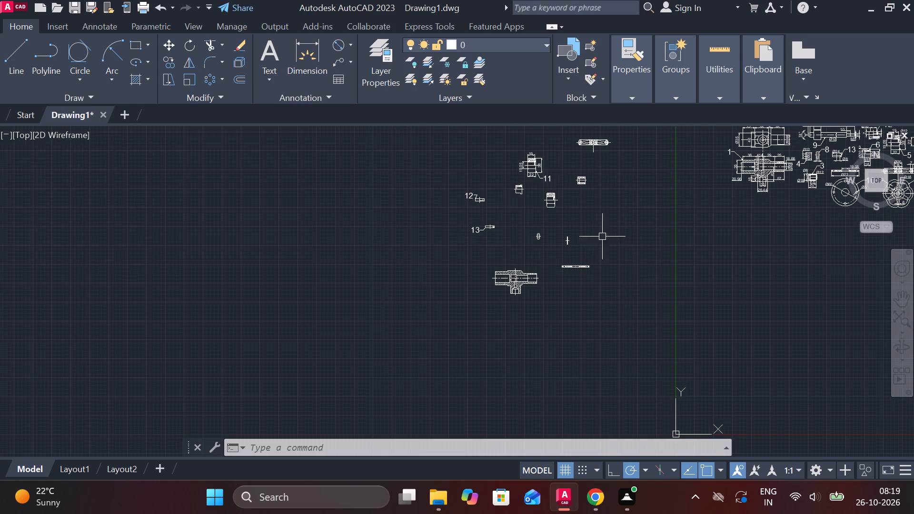
scroll(656, 267, "down", 1)
scroll(633, 266, "up", 3)
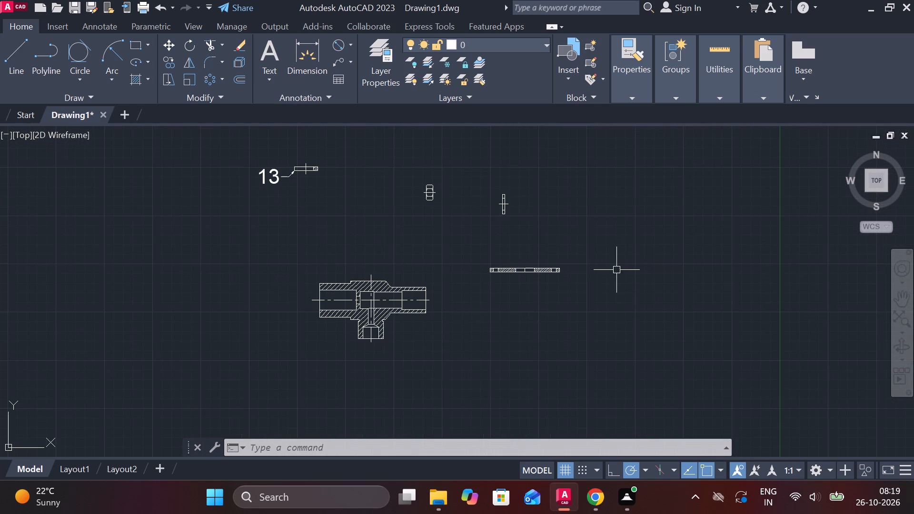
middle_click_drag(484, 240, 546, 404)
middle_click_drag(613, 281, 573, 456)
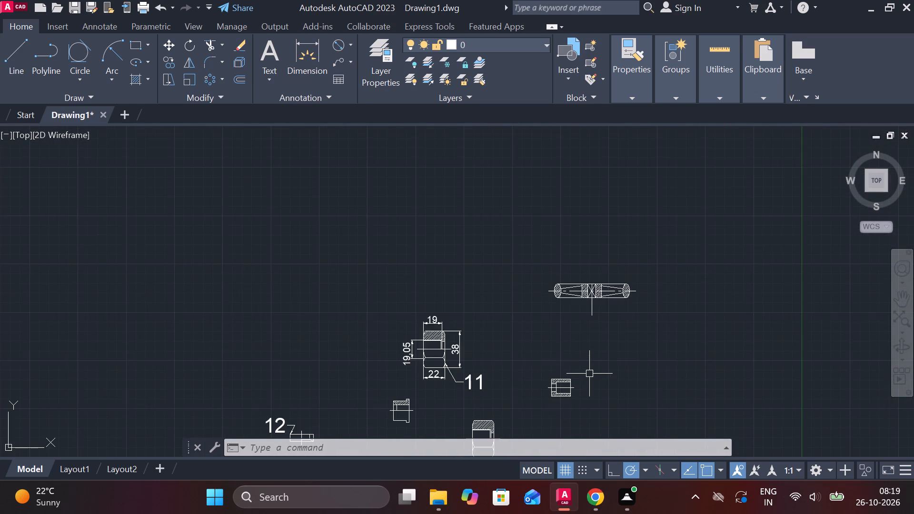
scroll(589, 374, "down", 4)
middle_click_drag(613, 370, 589, 278)
scroll(571, 180, "down", 1)
scroll(610, 284, "down", 1)
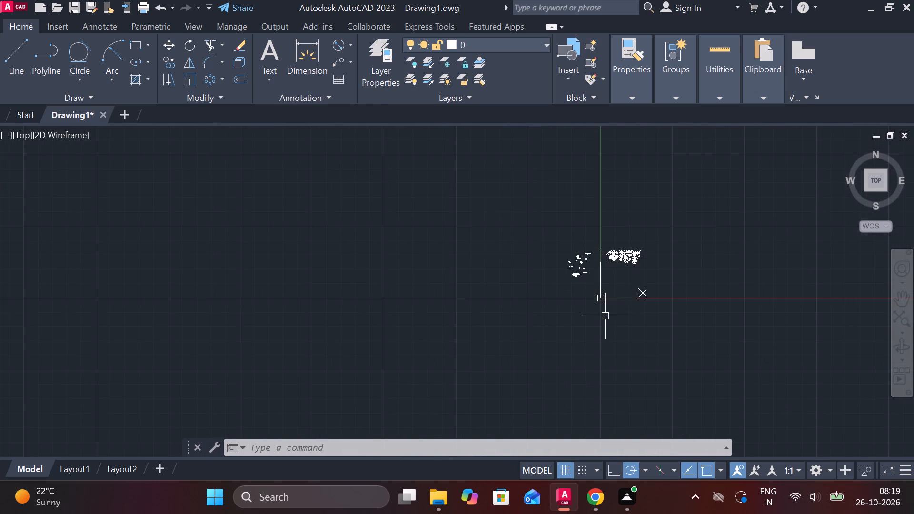
Copy the dimensioned part 9 spindle into the empty area between the loose part views and the numbered part drawings.
scroll(604, 309, "up", 3)
middle_click_drag(634, 230, 583, 410)
scroll(629, 250, "up", 3)
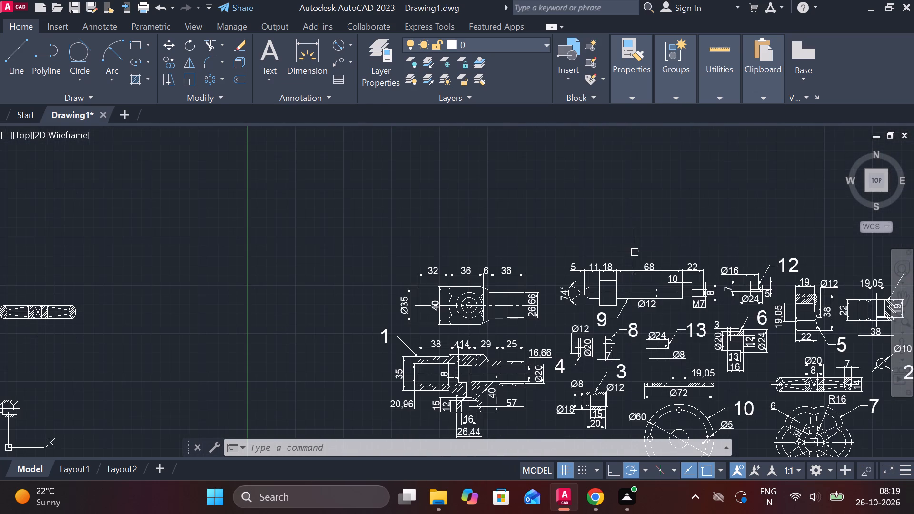
scroll(644, 286, "up", 2)
scroll(687, 324, "down", 1)
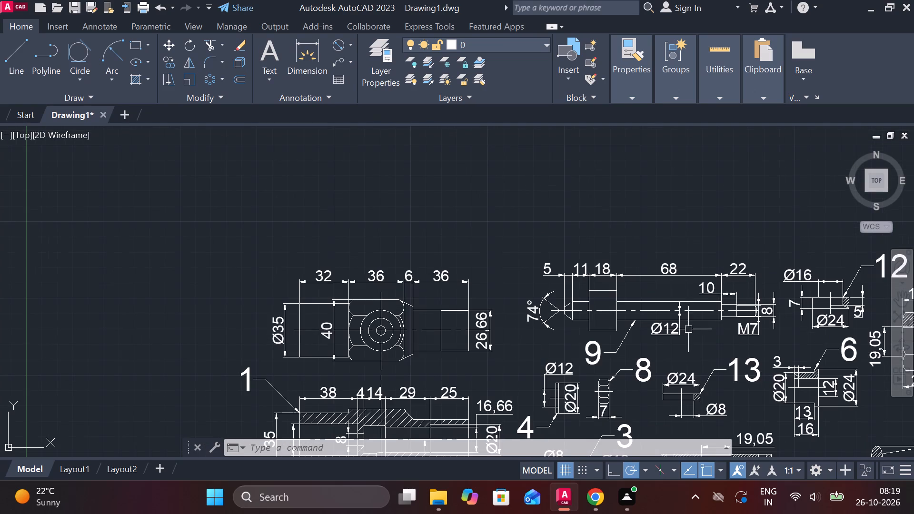
left_click_drag(771, 337, 766, 337)
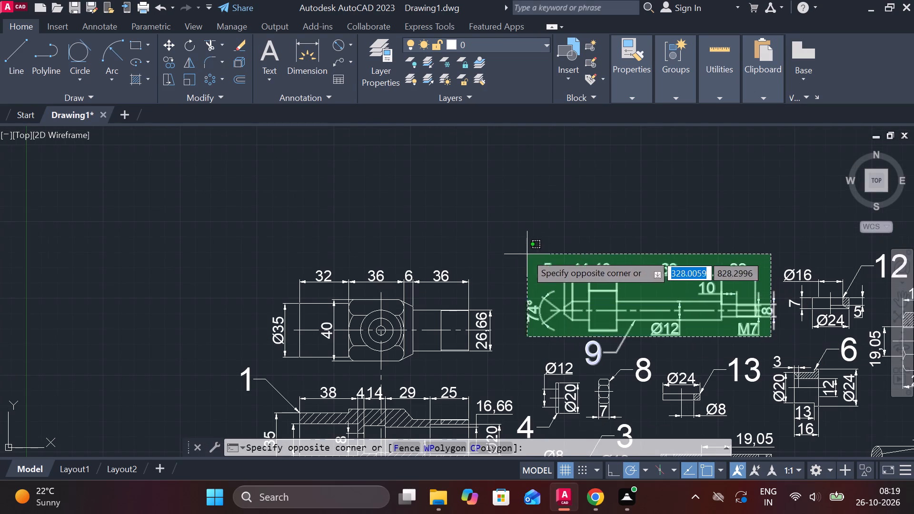
left_click(523, 252)
type("CO")
key("Return")
left_click(593, 224)
scroll(593, 223, "down", 2)
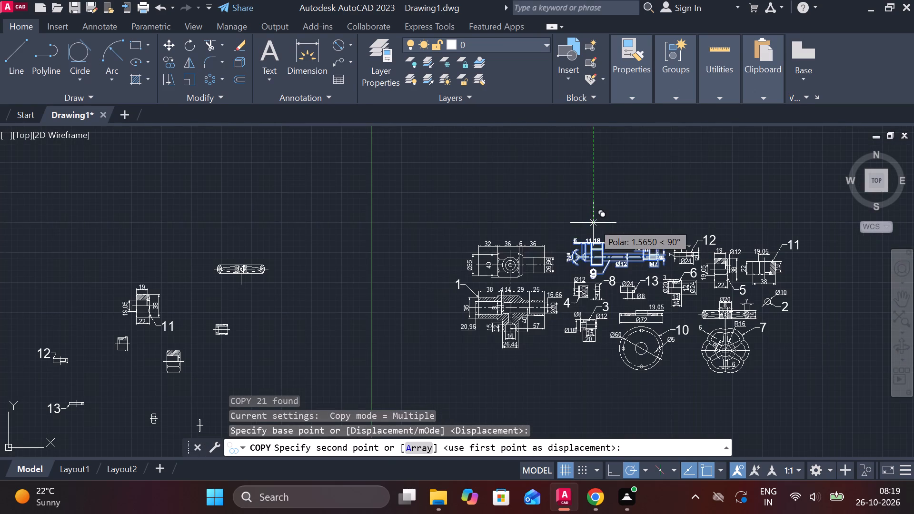
middle_click_drag(335, 293, 458, 242)
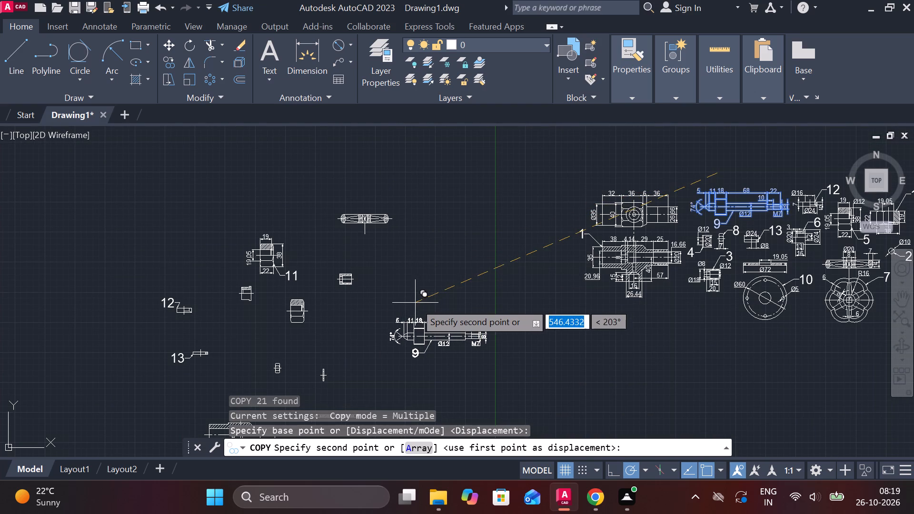
left_click(415, 303)
key("Escape")
Erase the row of length dimensions 5, 11, 18, 68 and 22 above the copied spindle.
scroll(422, 320, "up", 2)
middle_click_drag(422, 320, 439, 239)
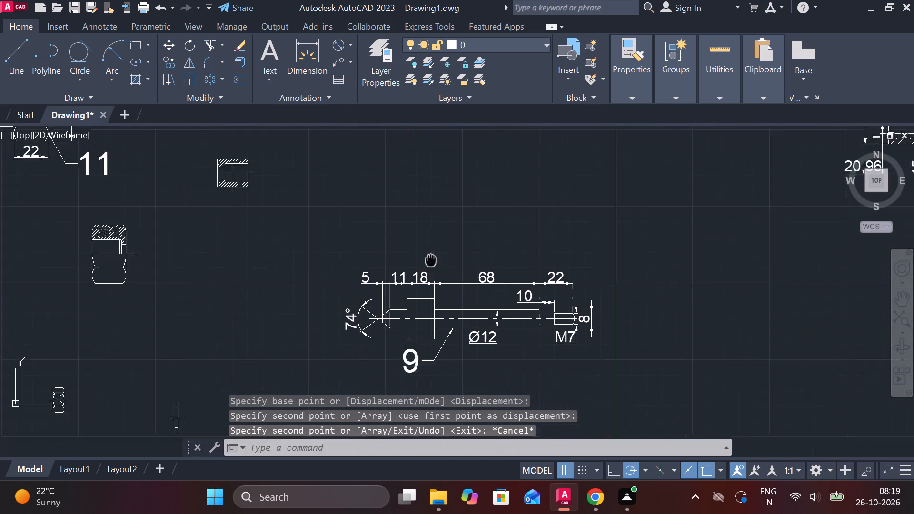
middle_click_drag(439, 239, 436, 245)
left_click_drag(583, 252, 522, 245)
left_click(382, 237)
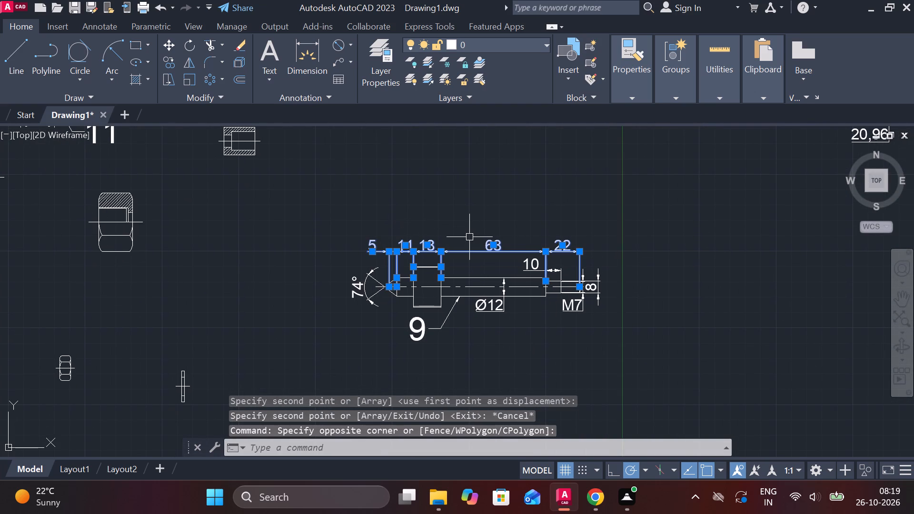
type("E")
key("space")
Erase the number 9 leader and the 74°, Ø12, M7, 8 and 10 dimensions from the copied spindle.
left_click(425, 334)
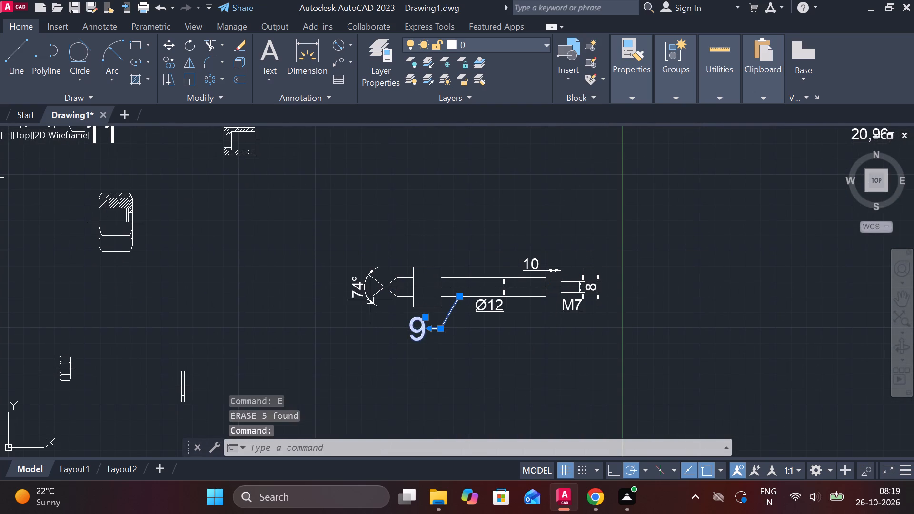
left_click(368, 296)
key("e")
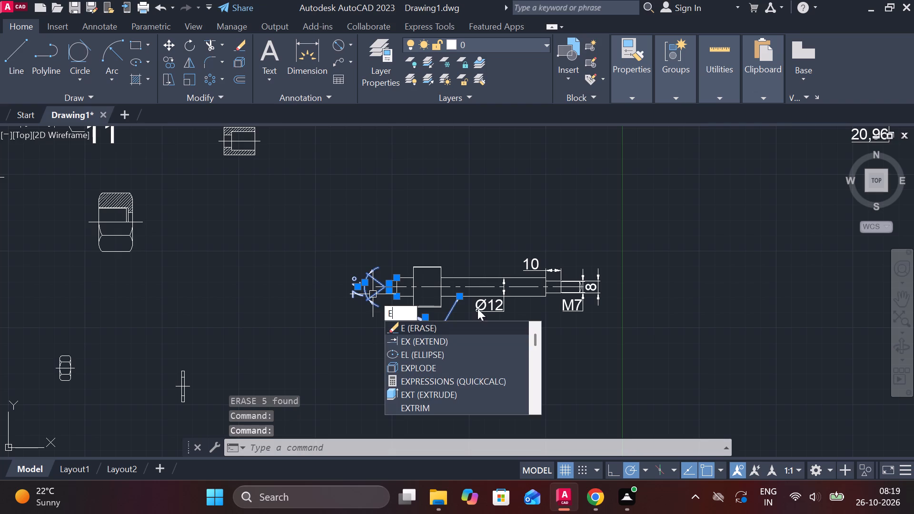
key("space")
left_click(481, 302)
left_click(577, 308)
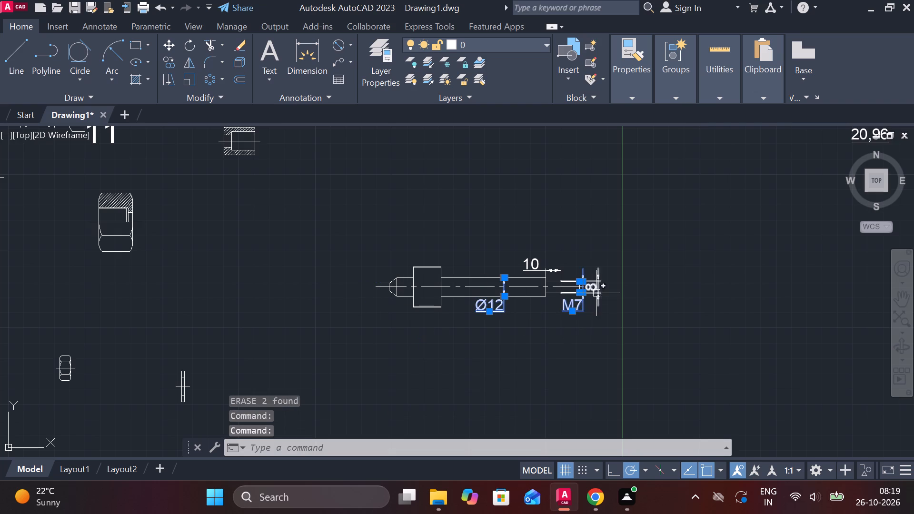
left_click(596, 293)
left_click(543, 267)
type("E")
key("space")
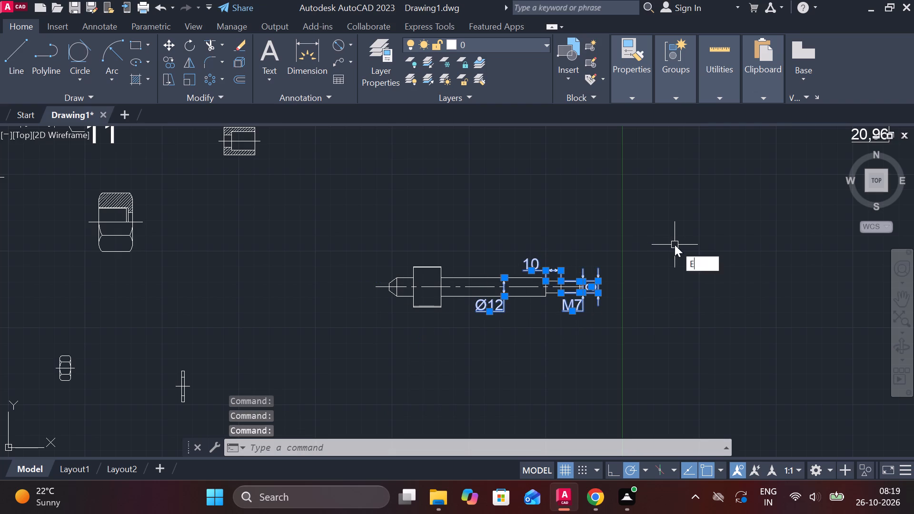
Move the undimensioned spindle copy from the empty area to just below and beside the sectioned body, clear of its outline.
left_click_drag(351, 252, 375, 256)
left_click(628, 328)
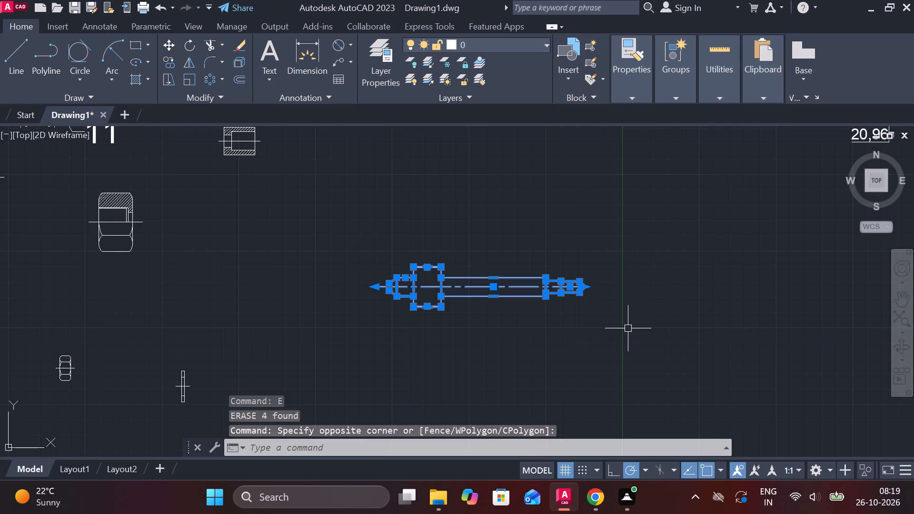
key("m")
key("Return")
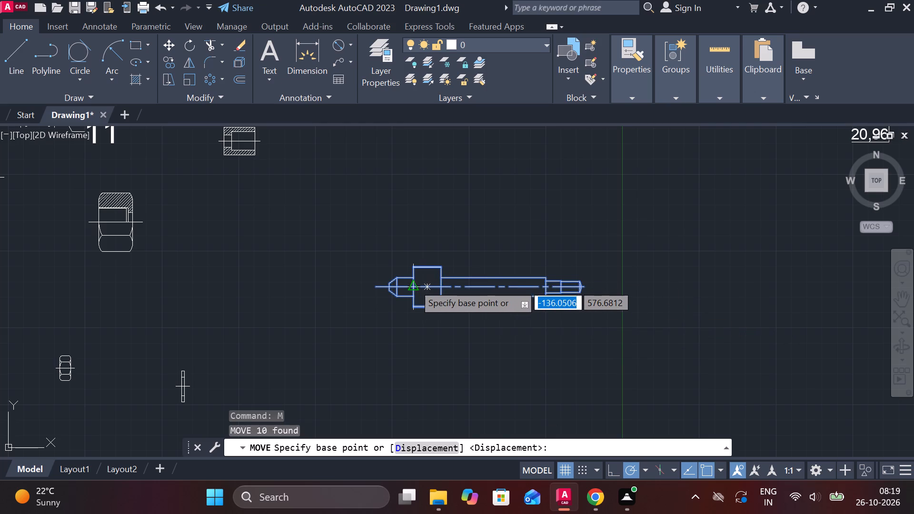
left_click(409, 285)
scroll(447, 295, "down", 1)
middle_click_drag(397, 355, 485, 220)
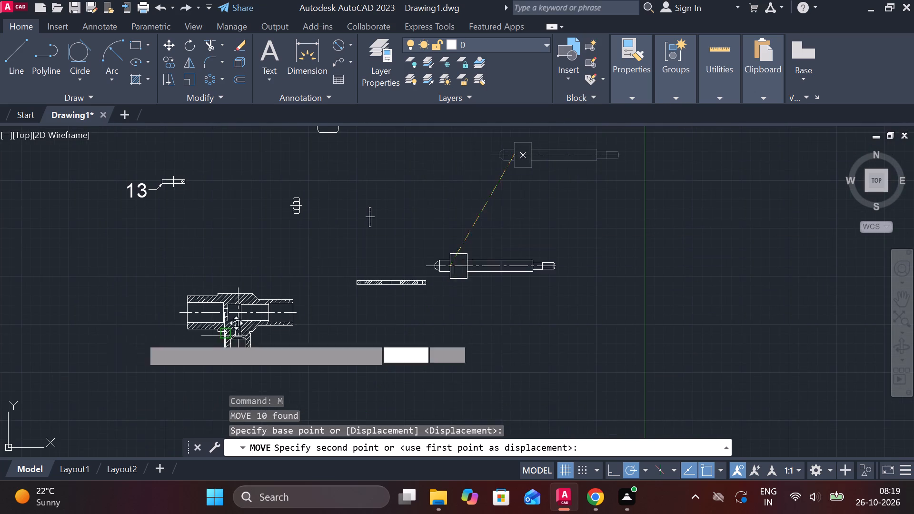
scroll(139, 330, "up", 2)
scroll(242, 316, "up", 2)
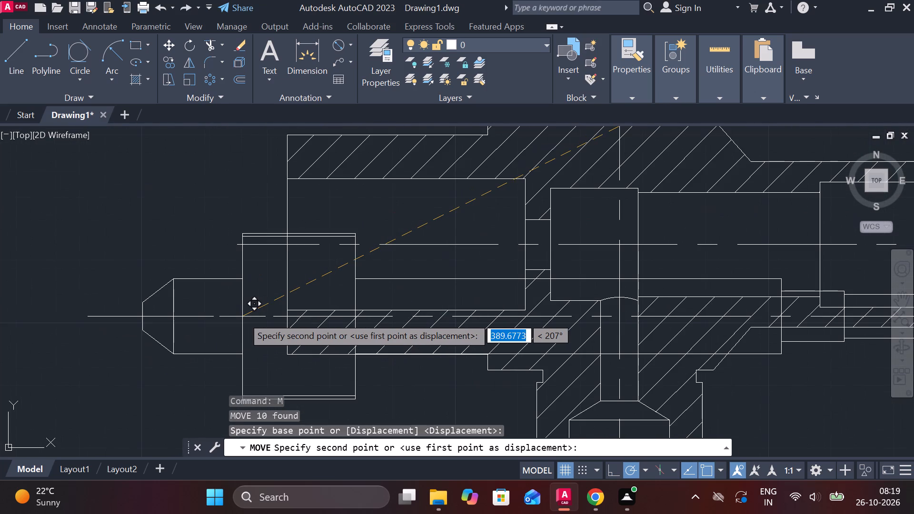
scroll(626, 298, "up", 1)
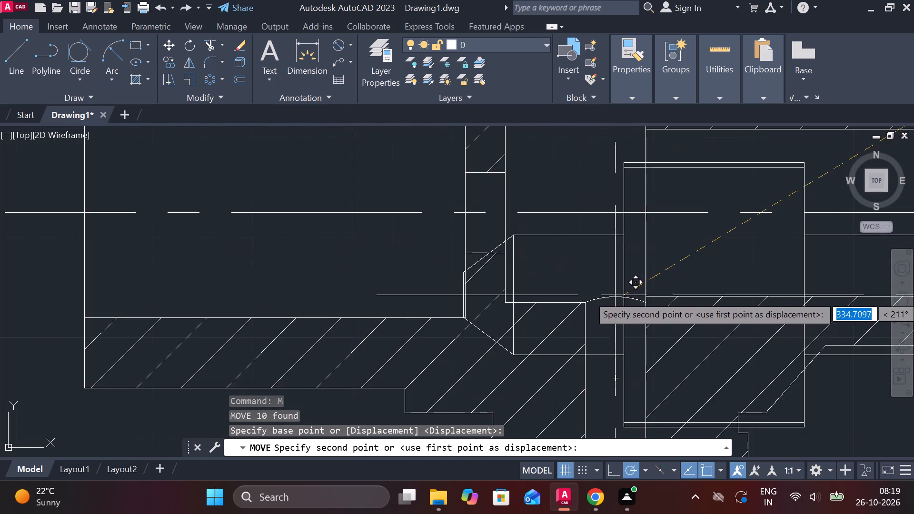
middle_click_drag(621, 294, 547, 356)
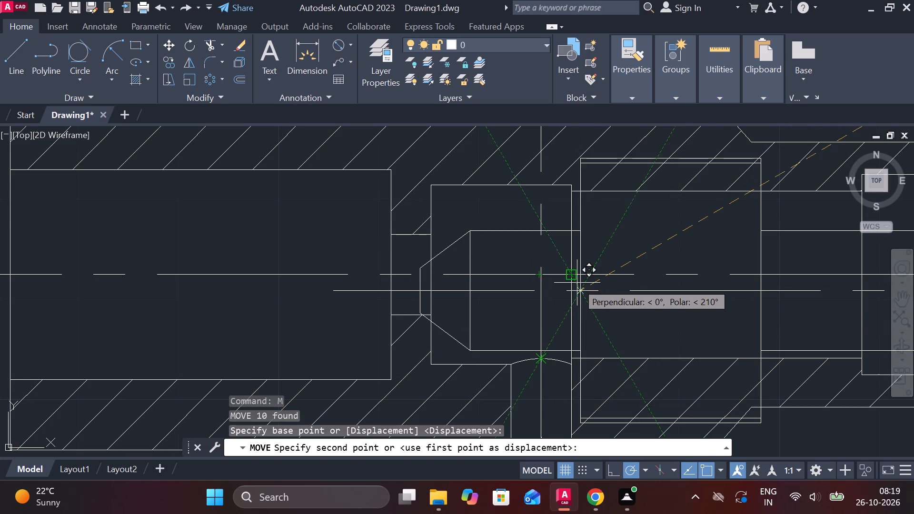
scroll(577, 283, "down", 2)
middle_click_drag(570, 283, 407, 213)
scroll(425, 235, "down", 1)
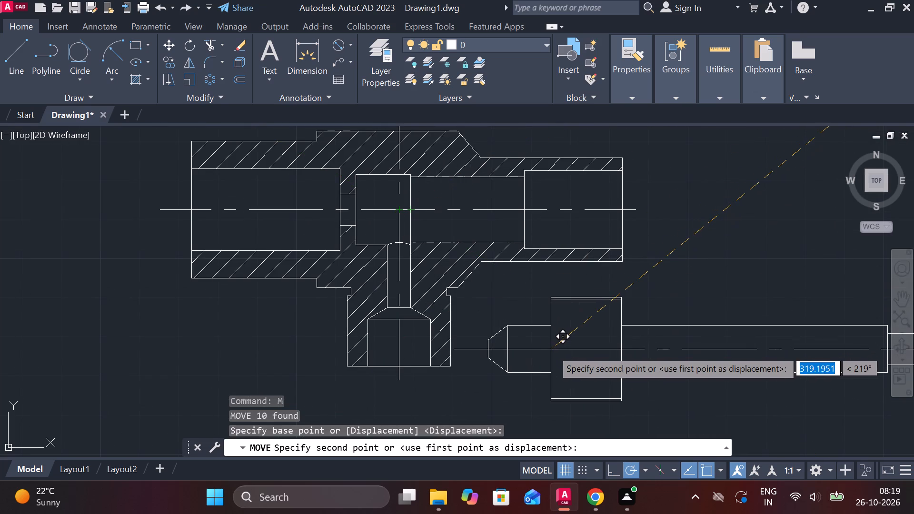
left_click(551, 349)
key("Escape")
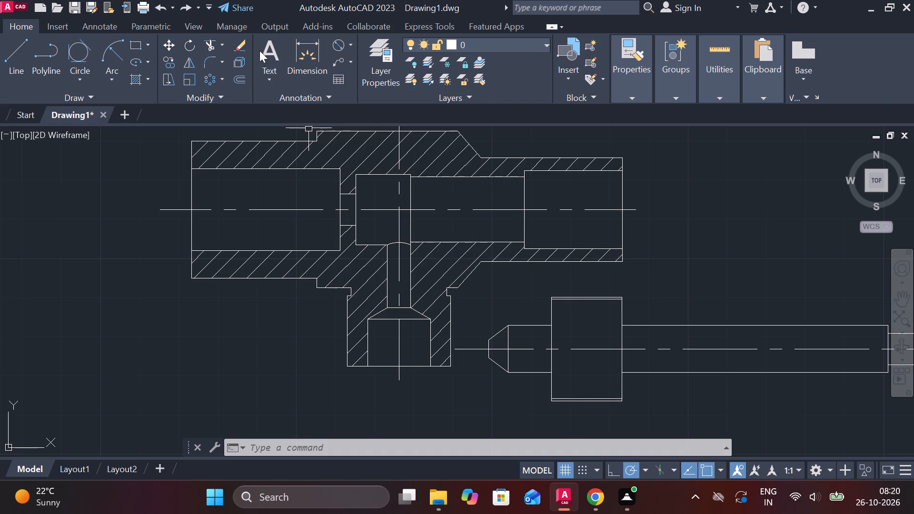
Measure the height of the body's central chamber with a trial linear dimension between its upper and lower edges.
left_click(353, 45)
left_click(370, 71)
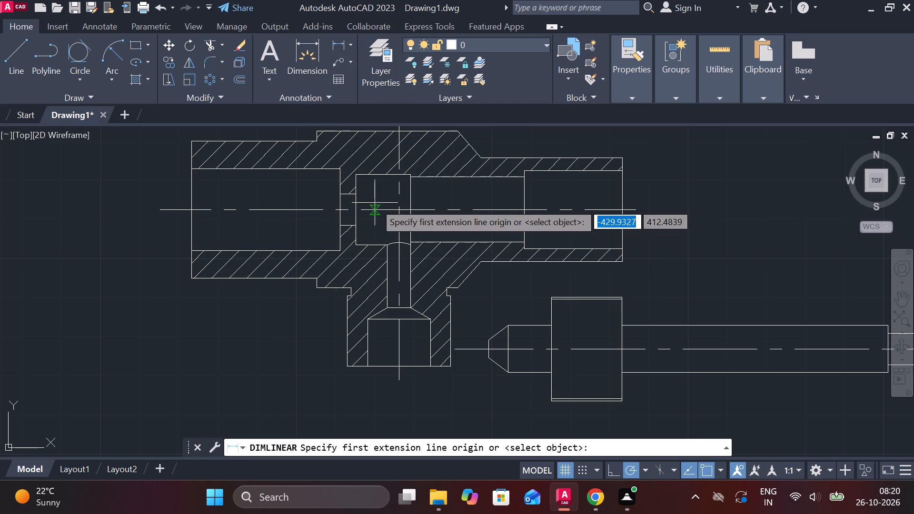
left_click(371, 181)
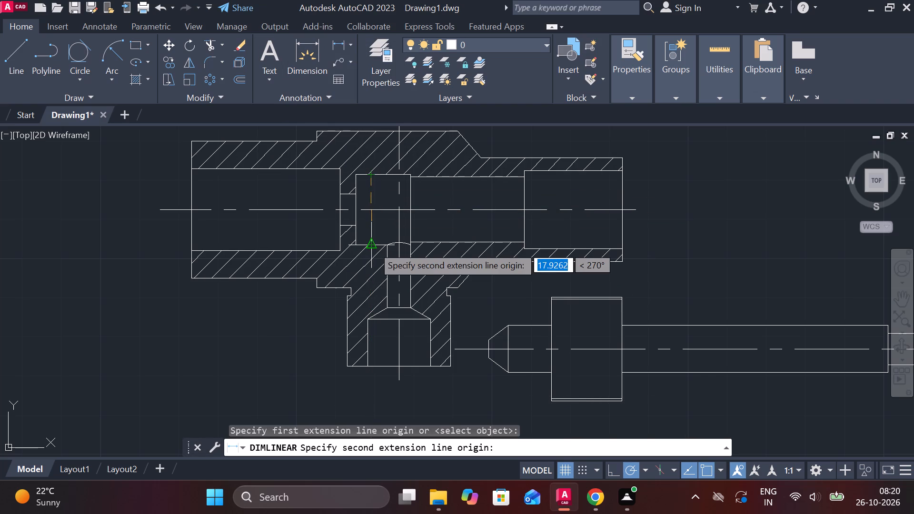
scroll(362, 226, "up", 1)
left_click(374, 253)
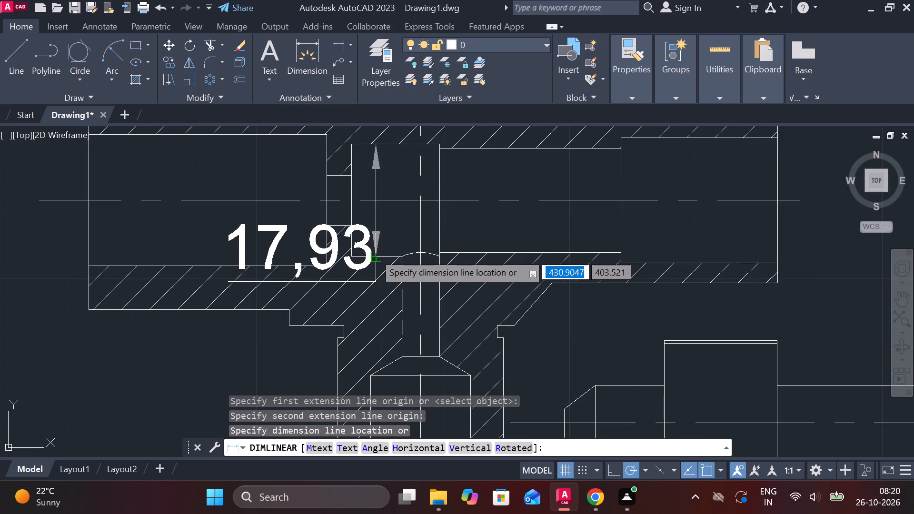
key("Escape")
scroll(374, 253, "down", 1)
middle_click_drag(427, 293, 357, 277)
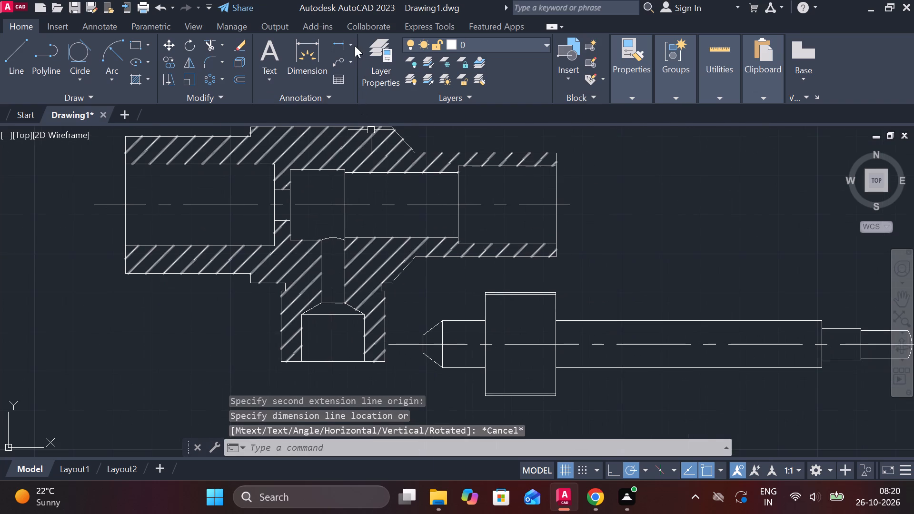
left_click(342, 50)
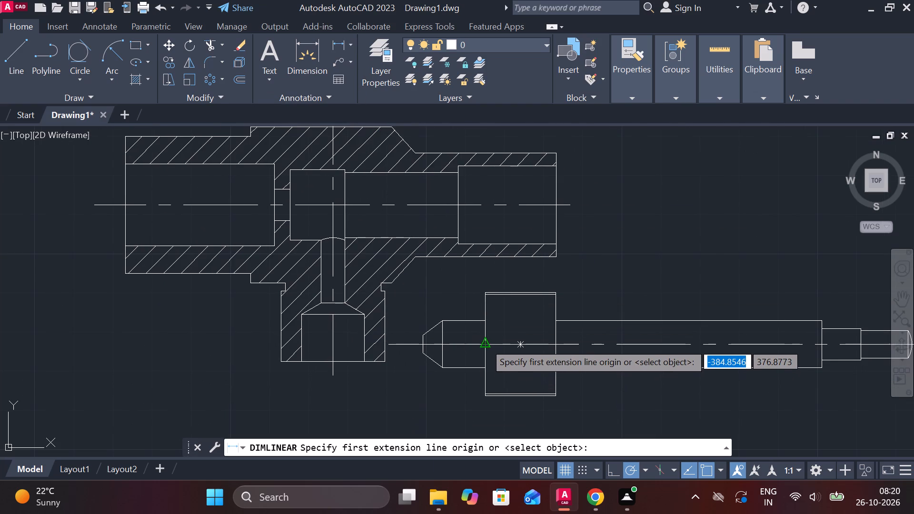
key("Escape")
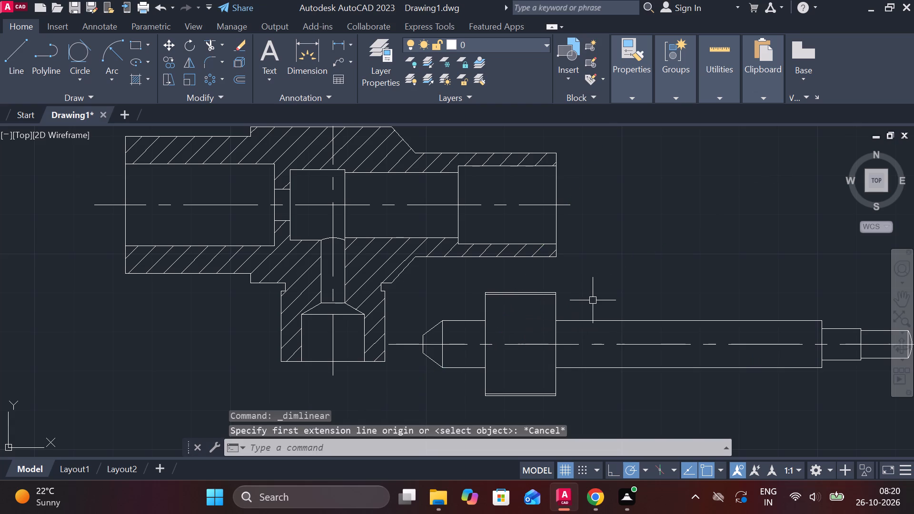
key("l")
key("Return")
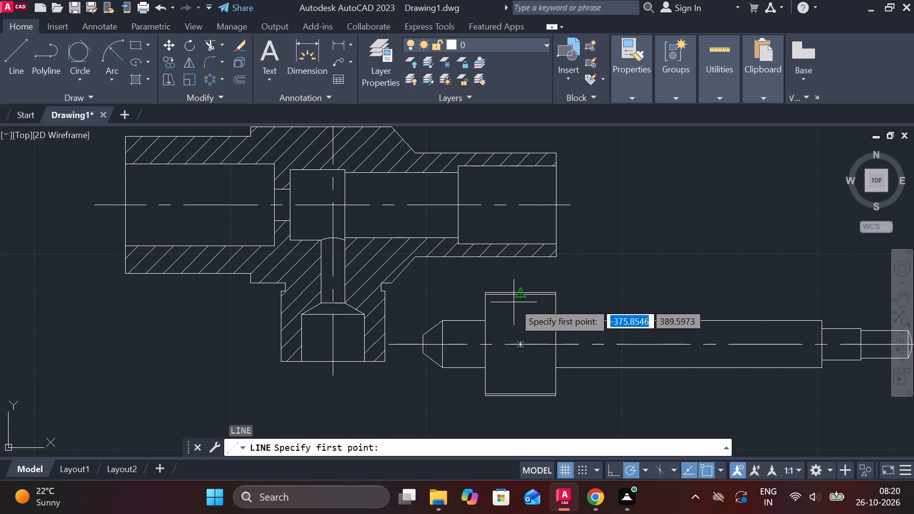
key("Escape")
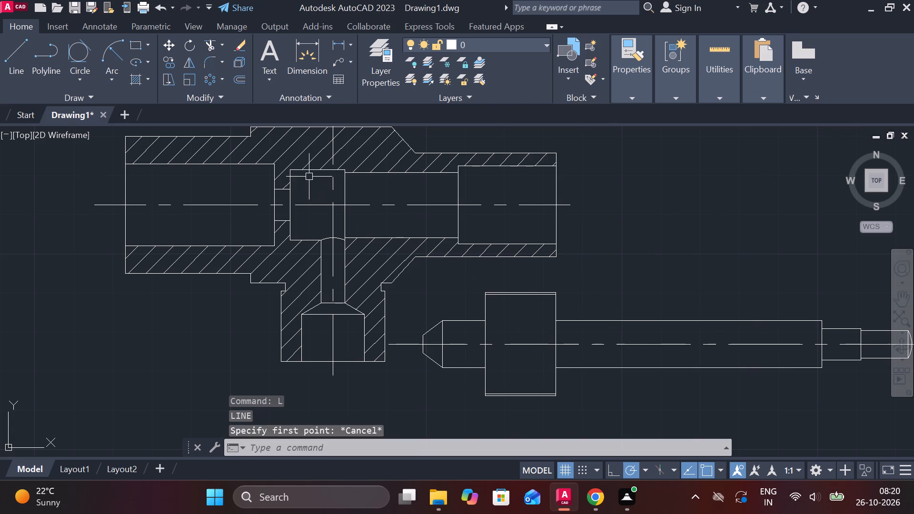
Copy the chamber's upper, end and lower edges from the body onto the spindle collar, matching the end-edge midpoint to the collar face's centre.
left_click(307, 172)
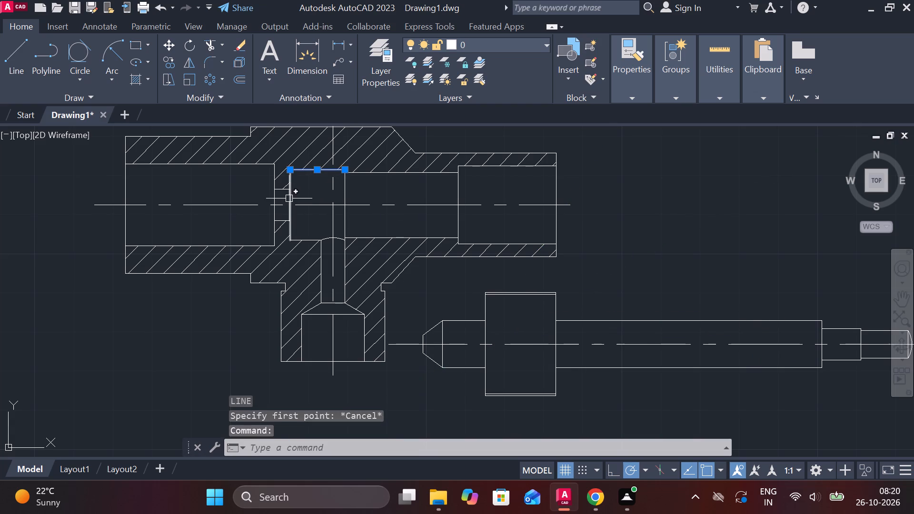
left_click(289, 198)
left_click(299, 239)
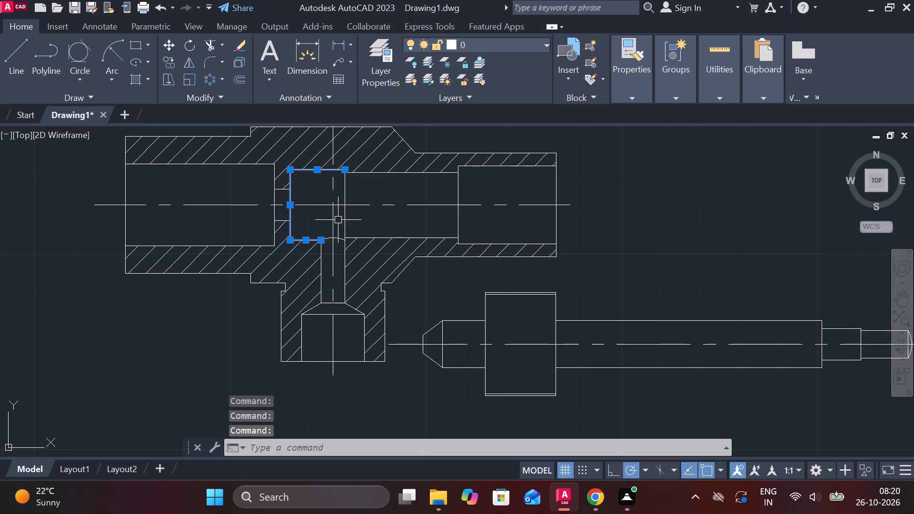
type("CO")
key("Return")
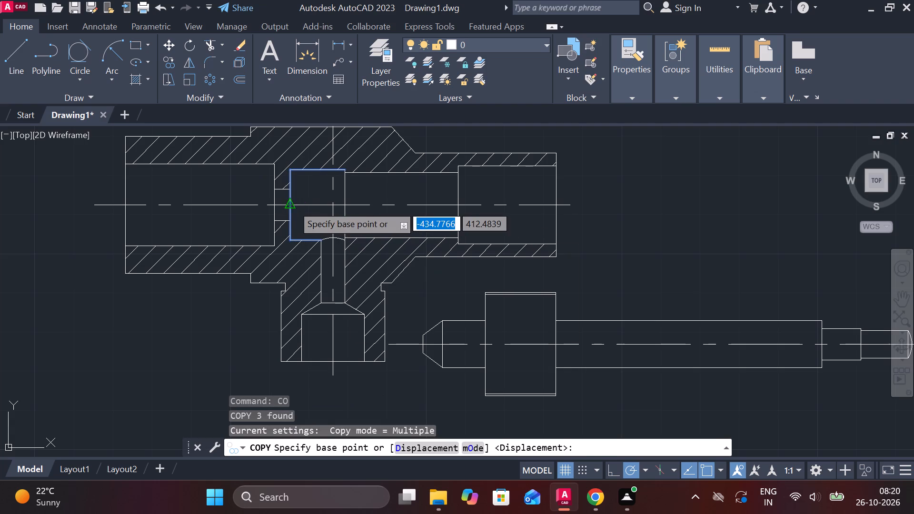
left_click(292, 205)
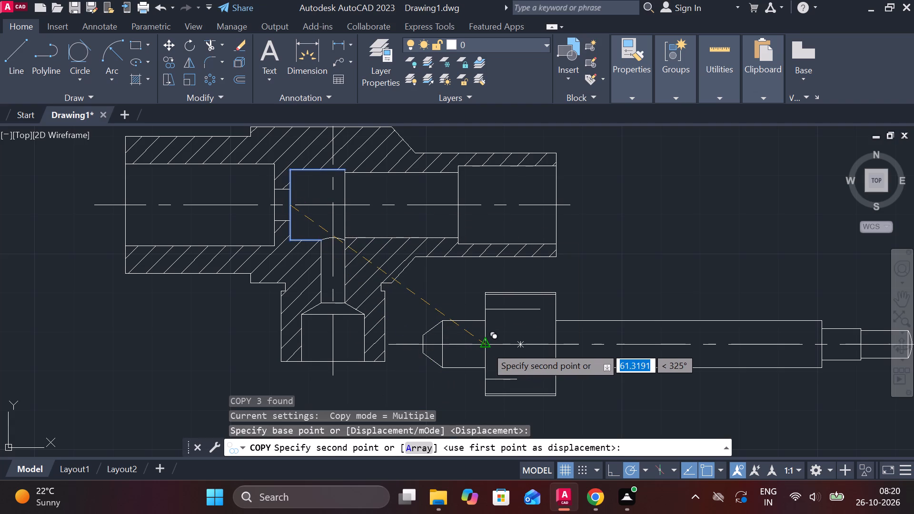
left_click(486, 346)
key("Escape")
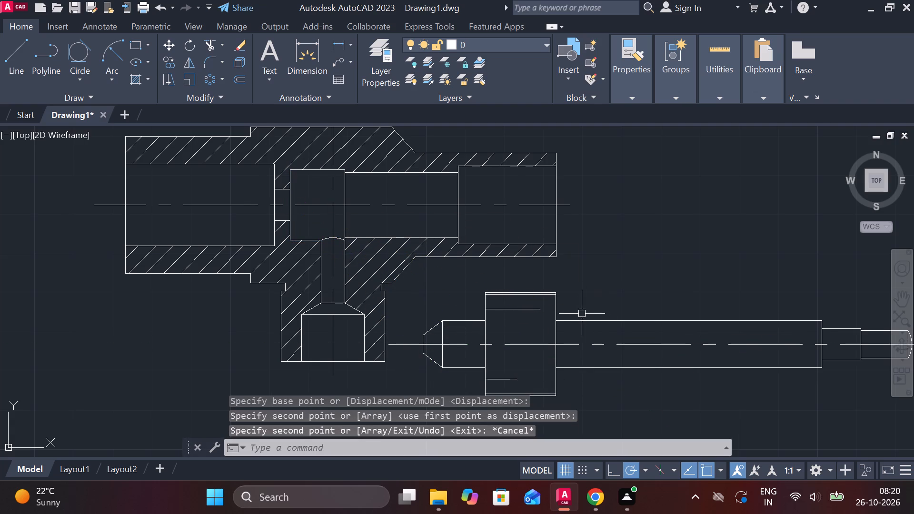
Extend the copied upper and lower chamber edges across the collar to its far face.
type("EX")
key("space")
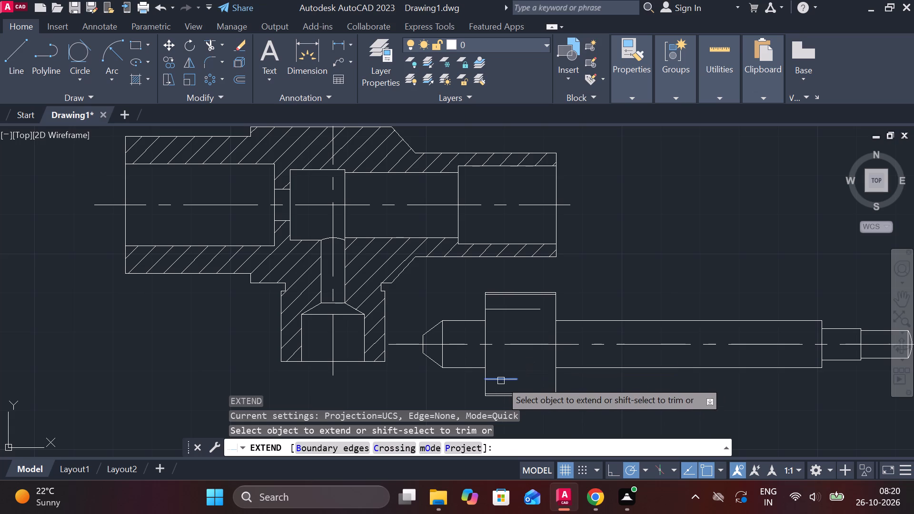
left_click(505, 377)
left_click(520, 309)
key("Escape")
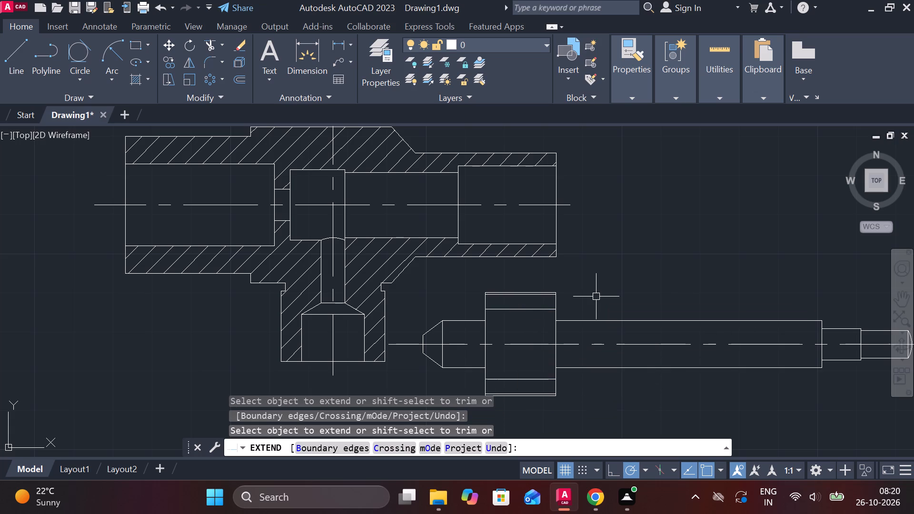
Trim away the collar outline above and below the two extended lines so the collar matches the chamber height.
type("TR")
key("space")
left_click_drag(573, 297, 484, 301)
left_click(515, 293)
left_click(522, 294)
left_click(554, 293)
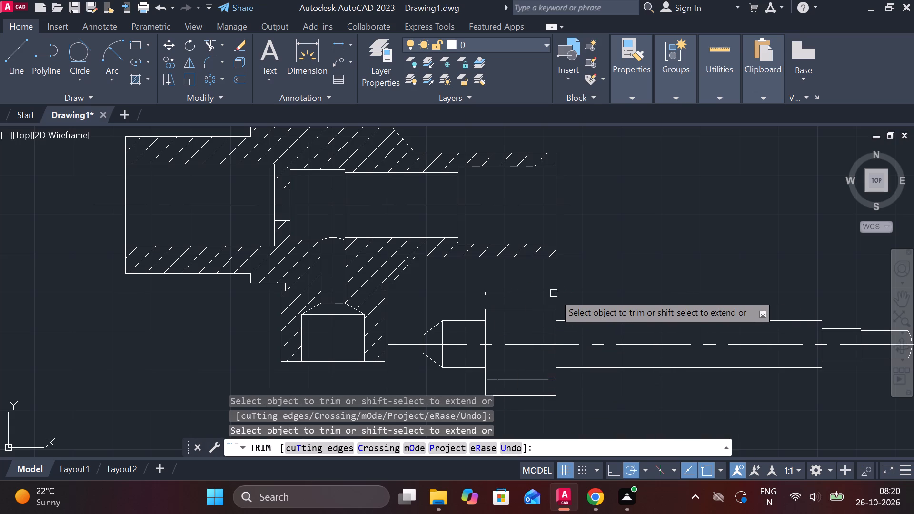
left_click(487, 292)
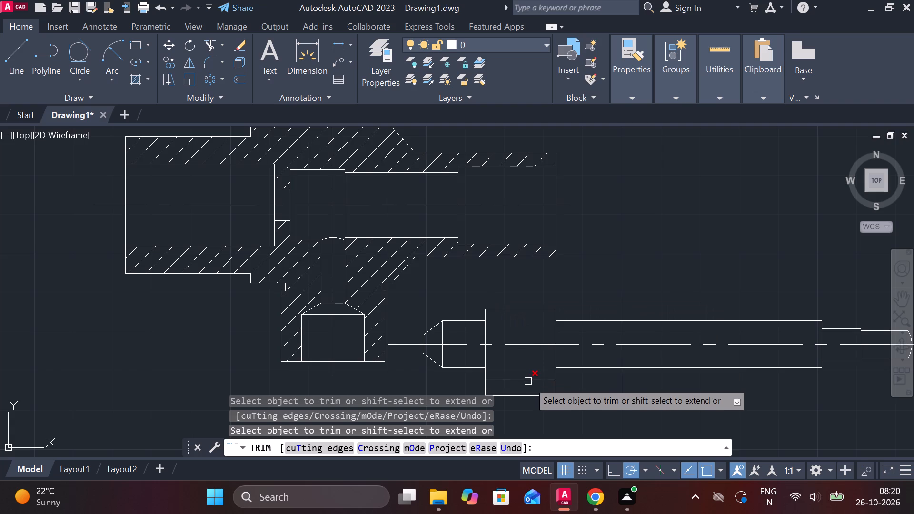
left_click_drag(525, 387, 526, 413)
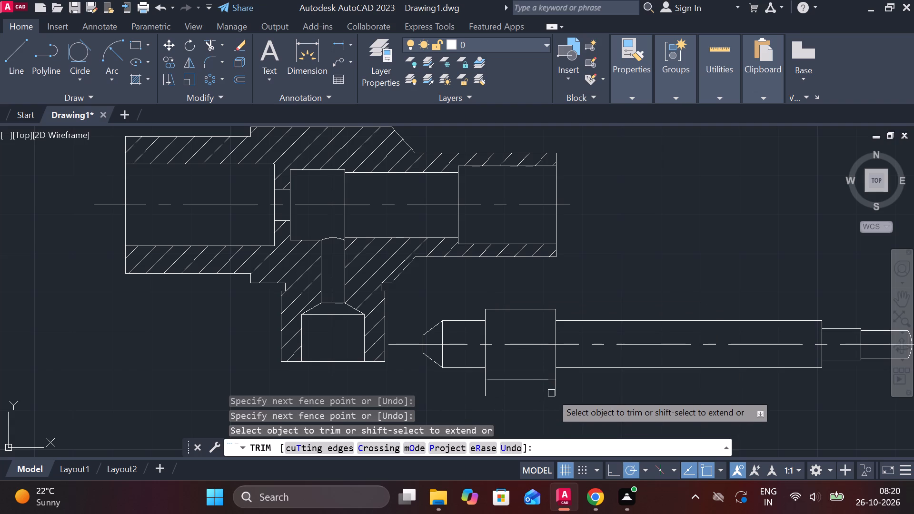
left_click(556, 388)
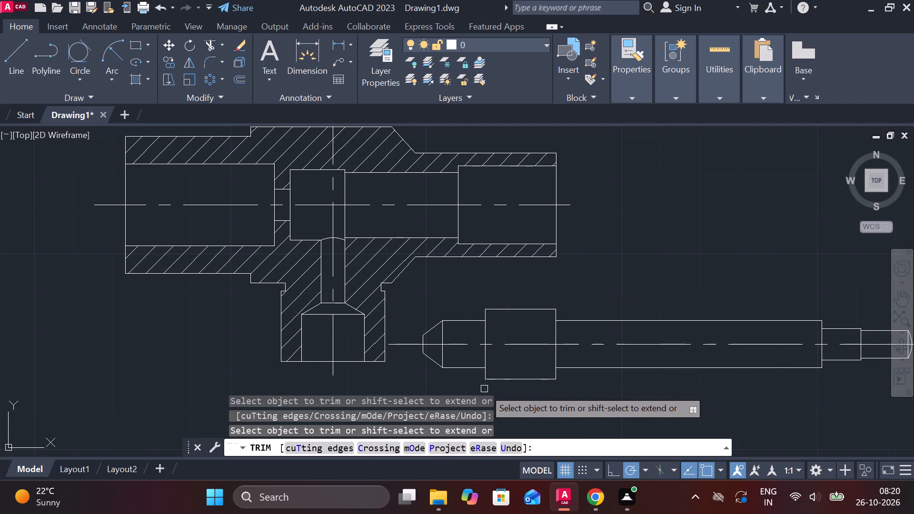
left_click(484, 389)
scroll(540, 387, "down", 2)
scroll(603, 385, "up", 1)
key("Escape")
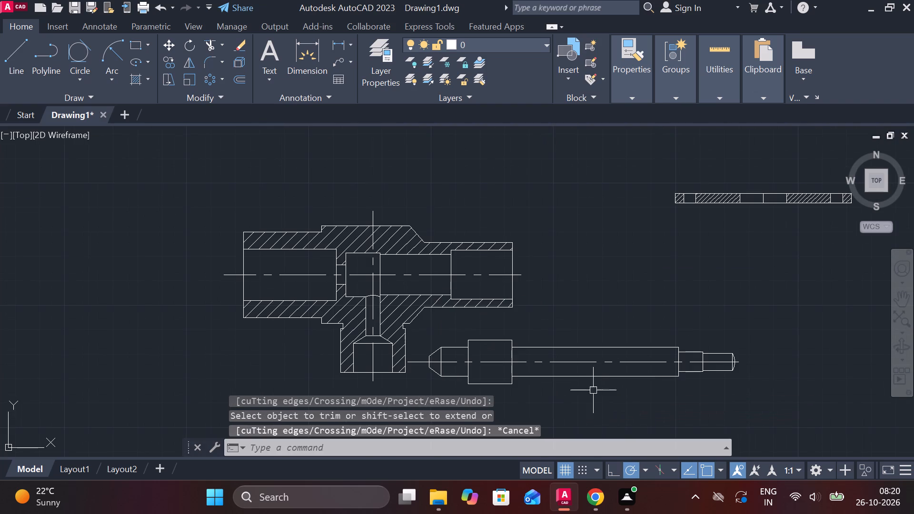
Move the spindle into the sectioned body, aligned on the bore centreline with its conical tip seated in the small port opening.
left_click(753, 381)
left_click(423, 340)
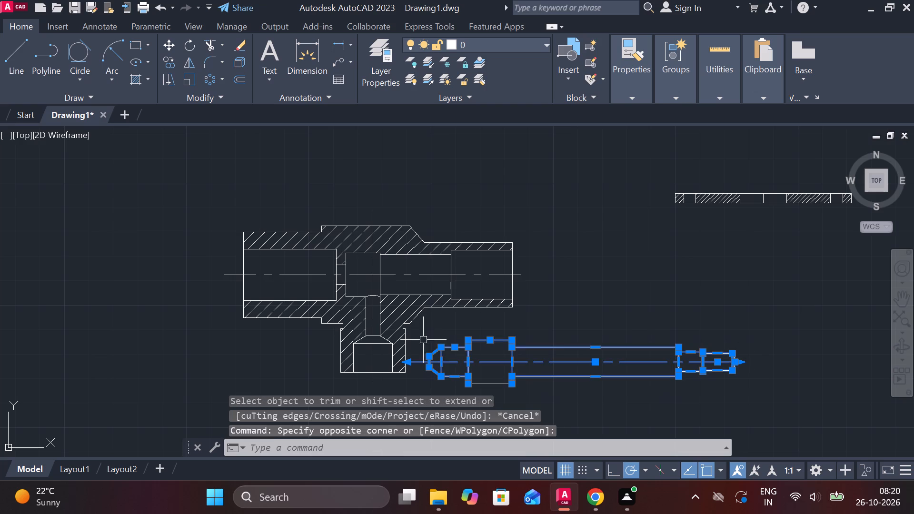
key("m")
key("Return")
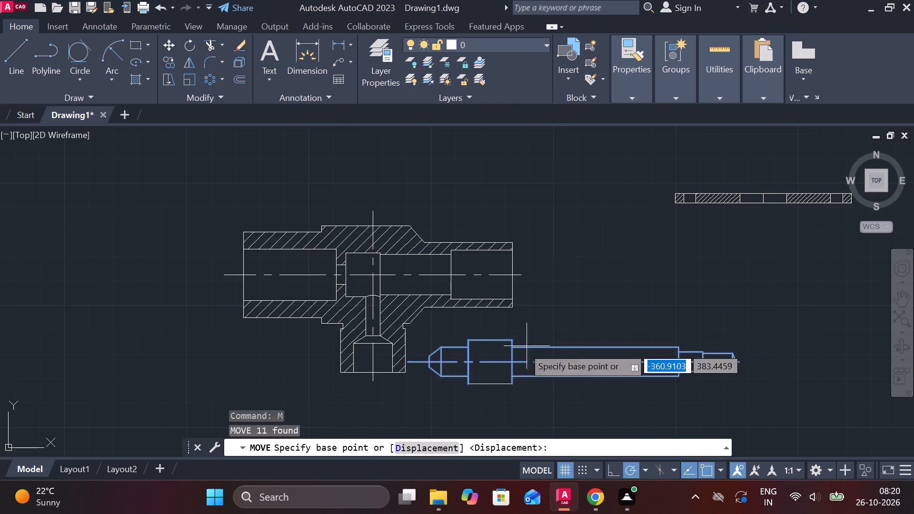
scroll(421, 366, "up", 2)
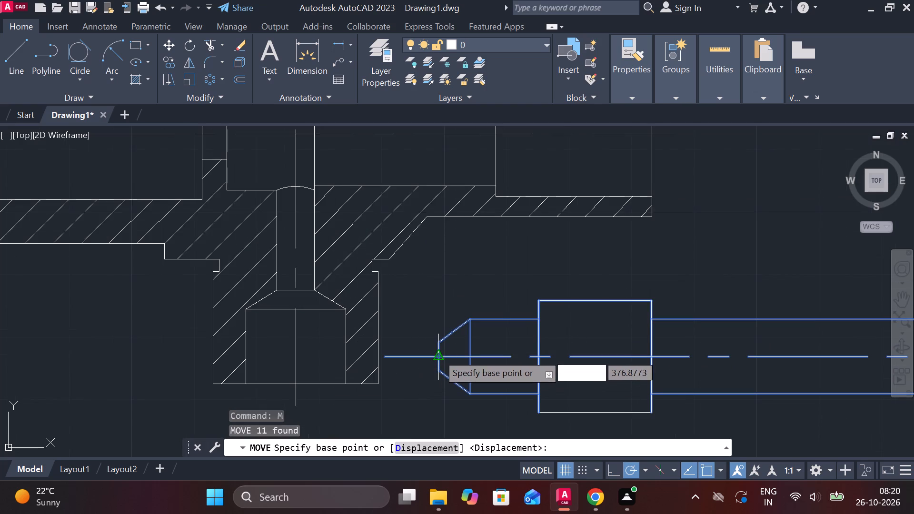
left_click(467, 354)
scroll(471, 354, "down", 1)
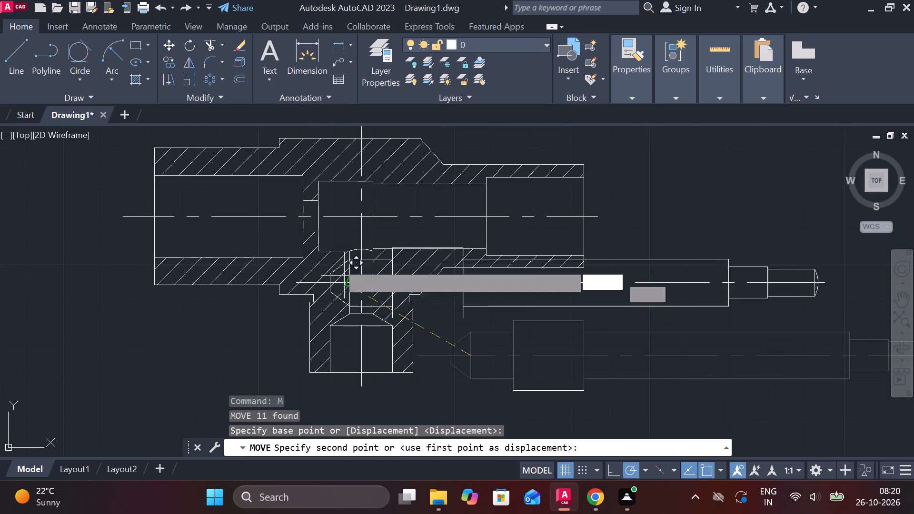
middle_click_drag(310, 232, 352, 309)
scroll(348, 297, "up", 2)
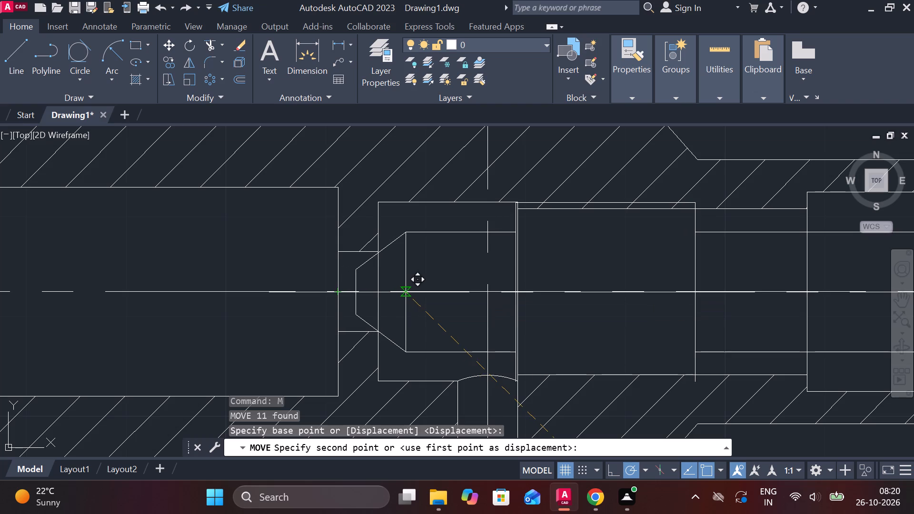
left_click(406, 292)
scroll(510, 303, "down", 2)
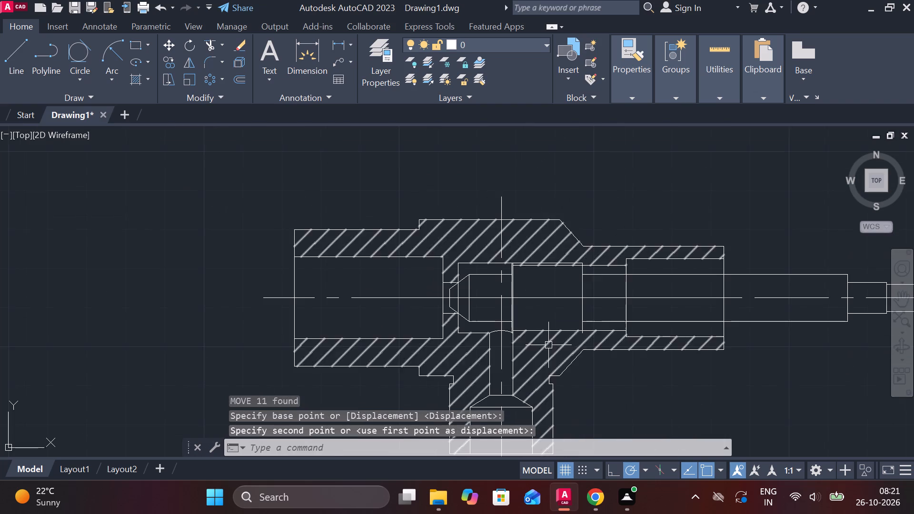
middle_click_drag(646, 371, 467, 346)
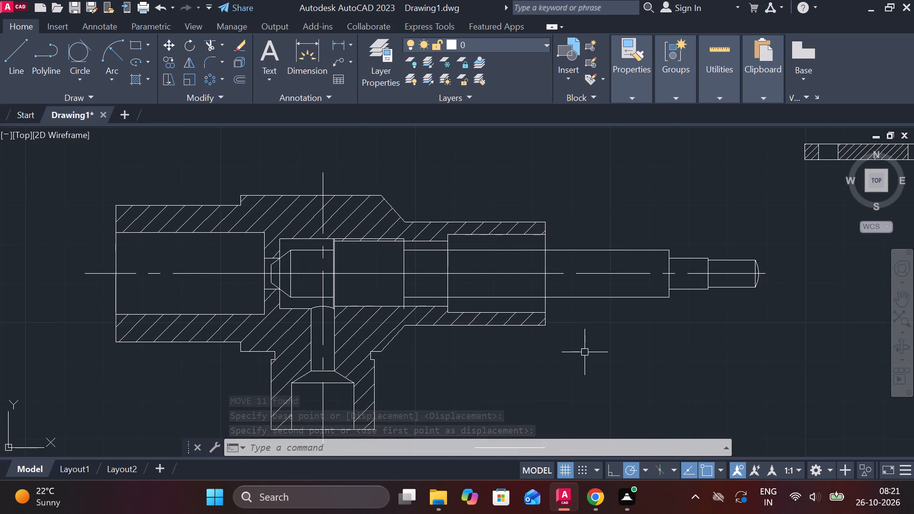
Rotate the undimensioned handwheel copy a quarter turn so its long centreline stands vertical.
scroll(585, 352, "down", 1)
middle_click_drag(695, 323, 686, 323)
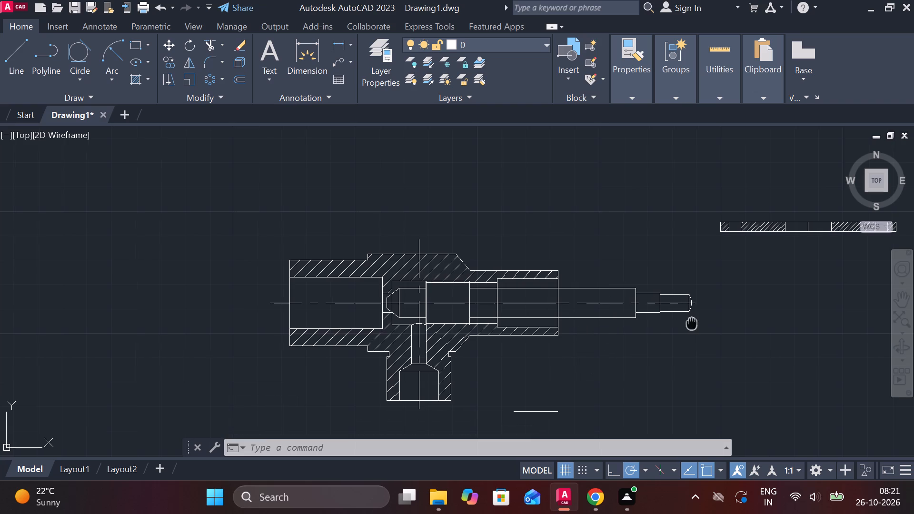
middle_click_drag(686, 323, 538, 360)
scroll(545, 343, "down", 2)
middle_click_drag(548, 222, 566, 316)
scroll(566, 316, "up", 1)
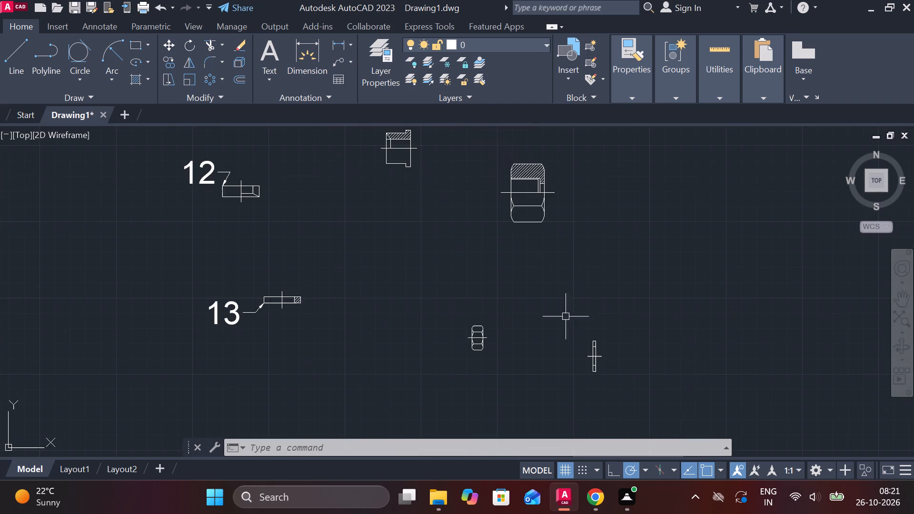
scroll(561, 288, "down", 2)
scroll(615, 209, "up", 1)
middle_click_drag(616, 217, 605, 318)
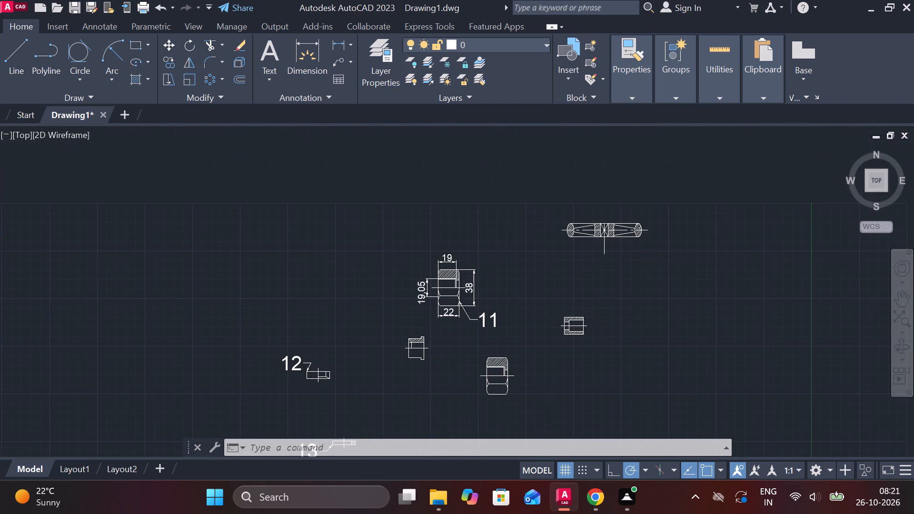
left_click_drag(540, 200, 584, 227)
left_click(662, 240)
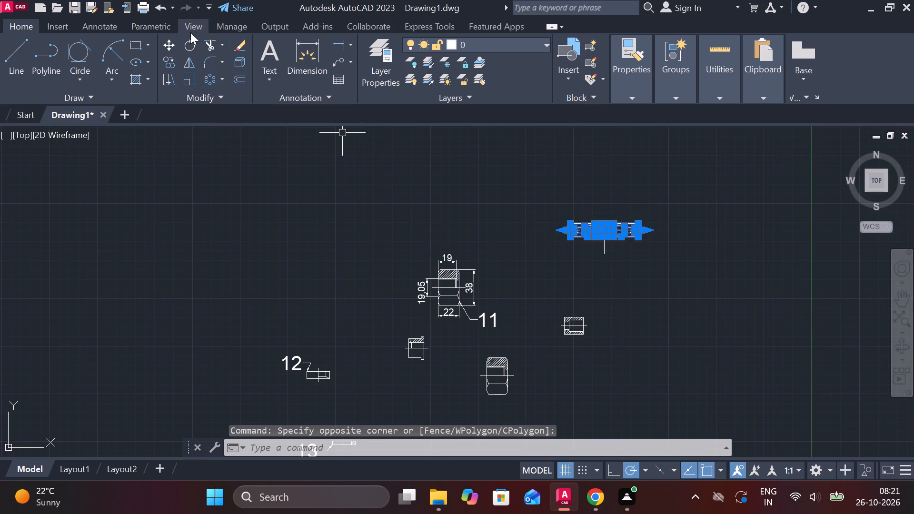
left_click(191, 43)
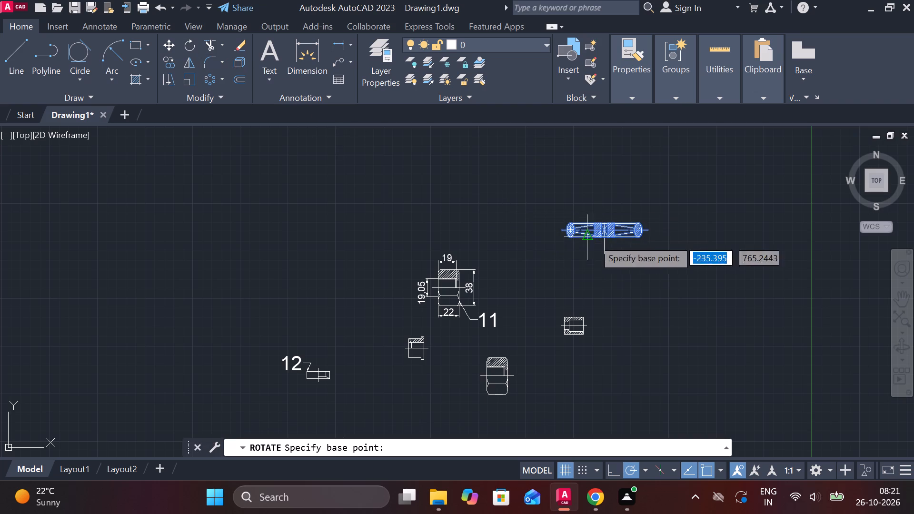
left_click(641, 244)
left_click(637, 258)
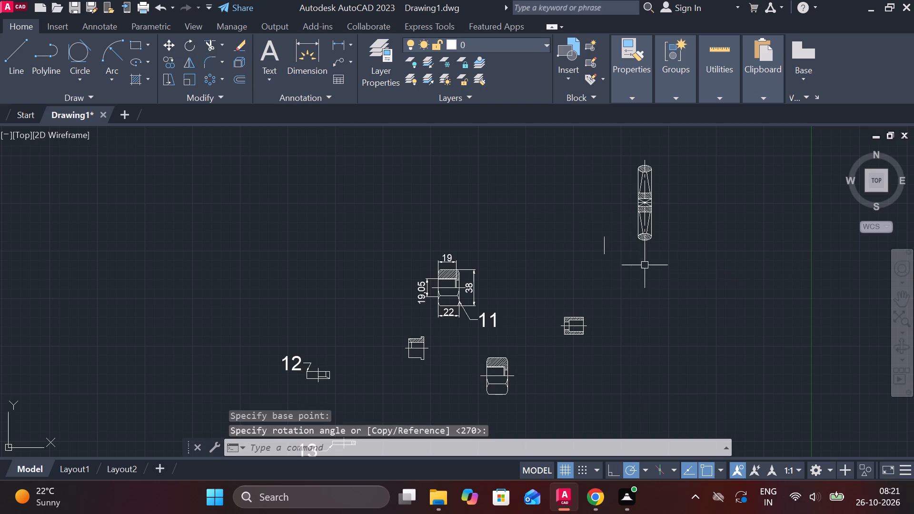
Move the rotated handwheel onto the spindle, matching its hub face midpoint to the centre of the spindle's outer shoulder.
scroll(607, 231, "up", 2)
middle_click_drag(606, 231, 472, 310)
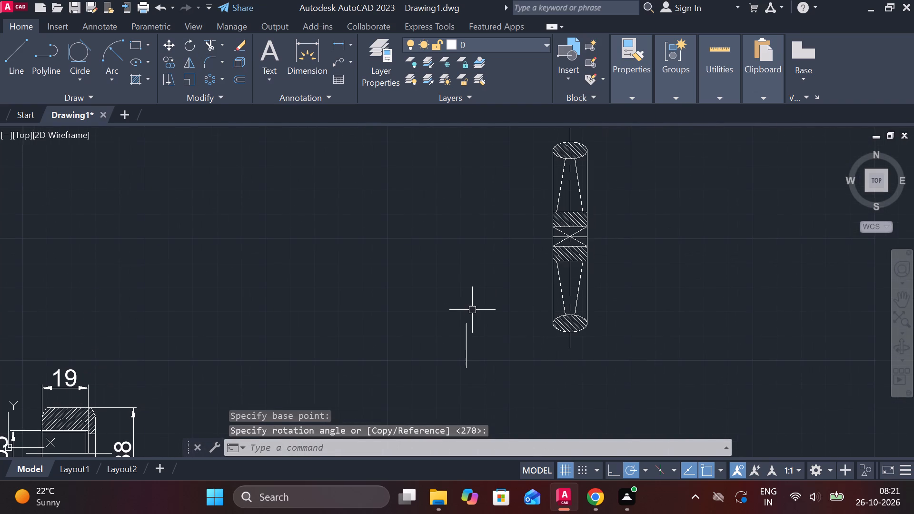
middle_click_drag(493, 265, 495, 335)
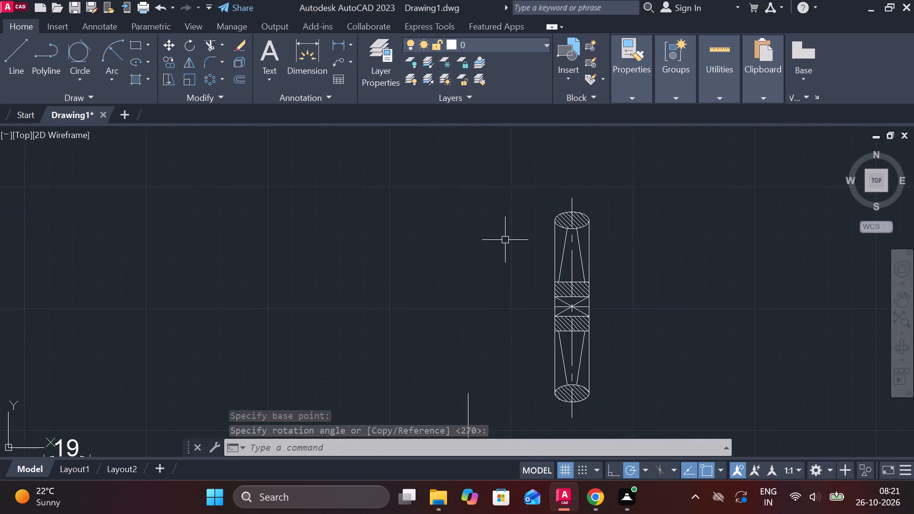
left_click_drag(503, 168, 516, 171)
middle_click_drag(586, 395, 581, 364)
left_click(642, 435)
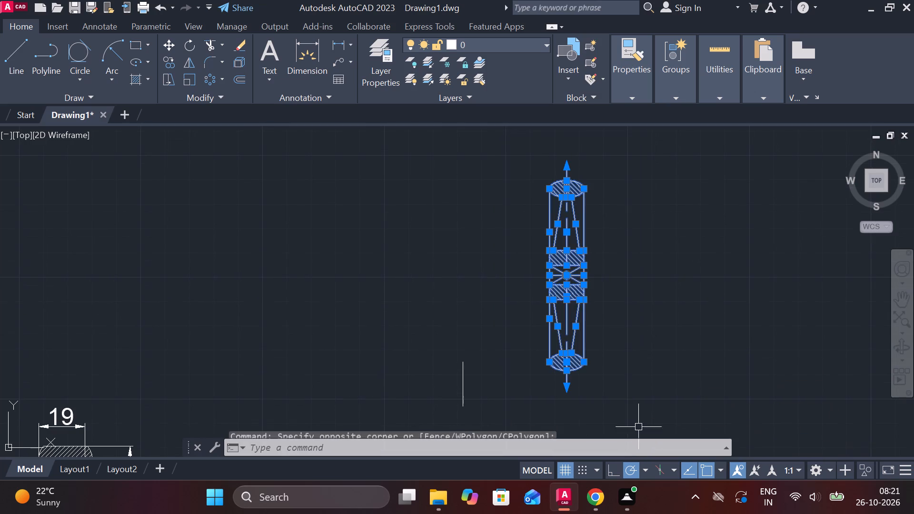
key("m")
key("Return")
scroll(516, 266, "up", 1)
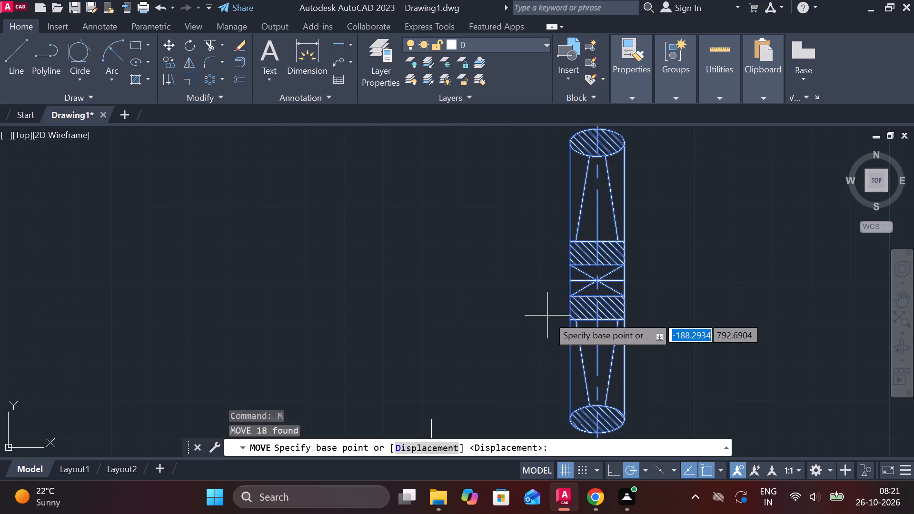
left_click(571, 277)
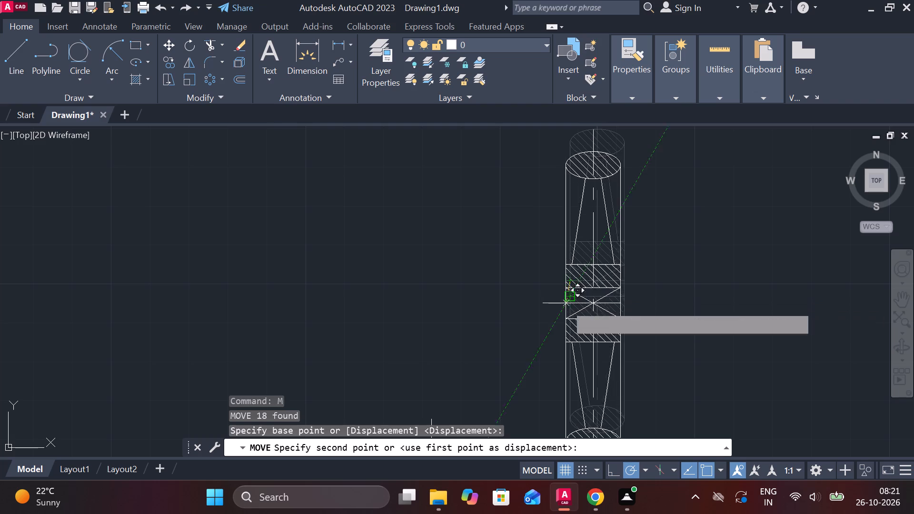
scroll(569, 322, "down", 4)
middle_click_drag(579, 367, 576, 227)
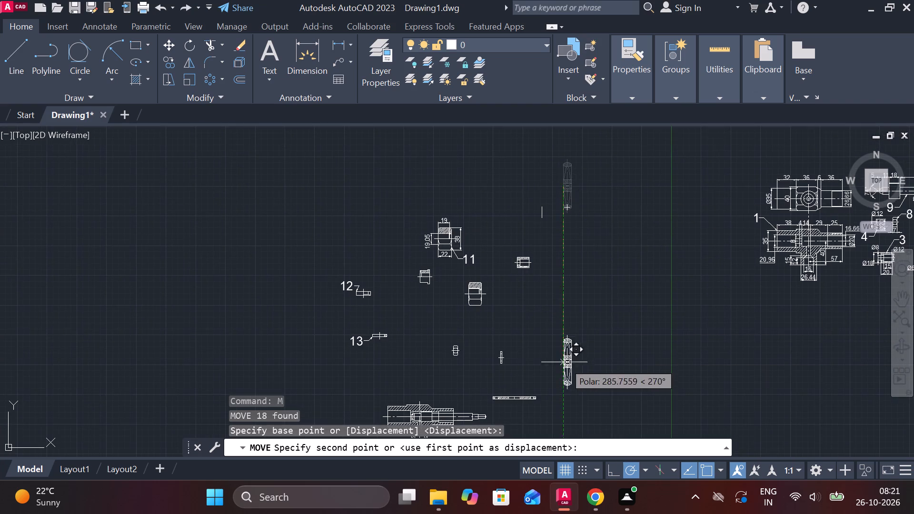
middle_click_drag(555, 371, 593, 208)
scroll(517, 257, "up", 5)
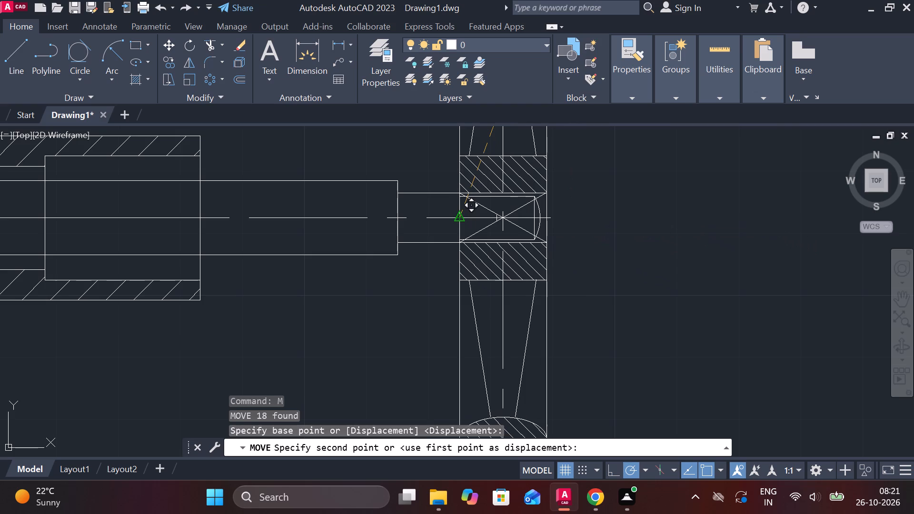
left_click(398, 217)
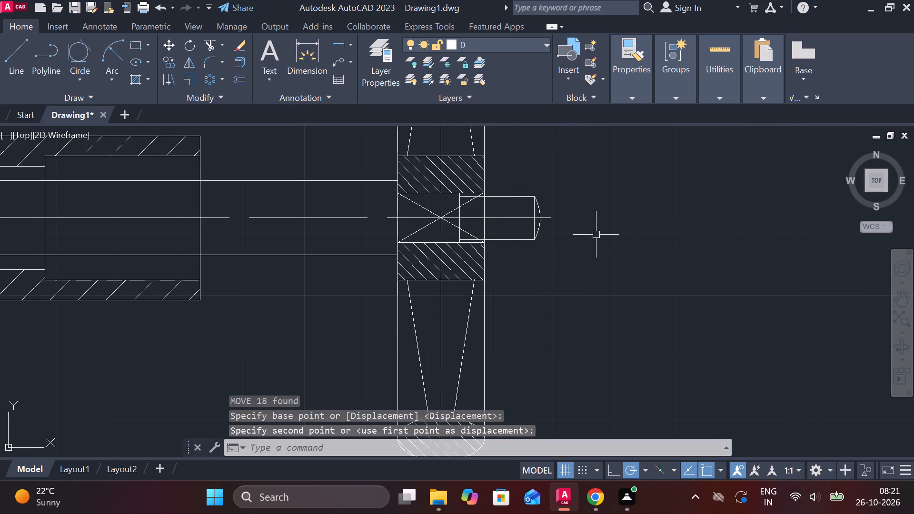
Move the small hexagonal nut onto the spindle's outer end, seating its face midpoint against the handwheel hub on the centreline.
scroll(472, 213, "up", 1)
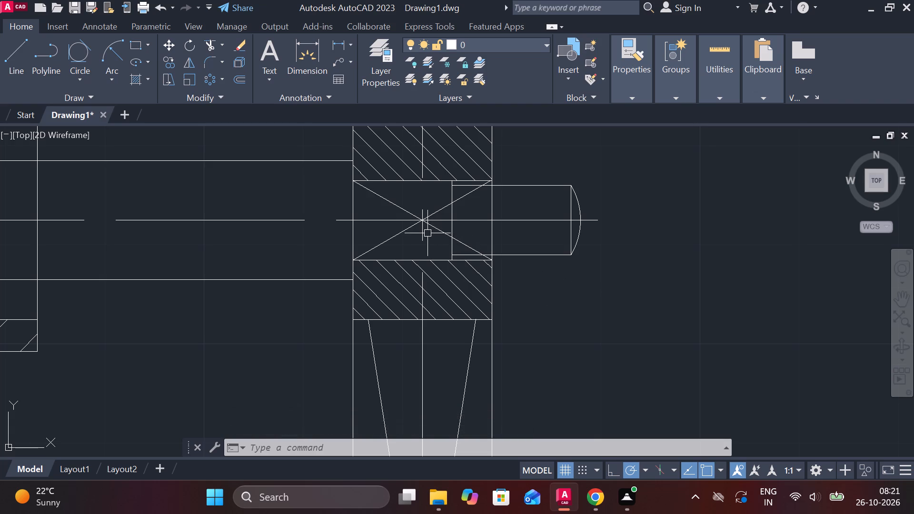
scroll(505, 241, "down", 2)
scroll(566, 255, "down", 2)
middle_click_drag(592, 262, 427, 283)
scroll(473, 277, "down", 1)
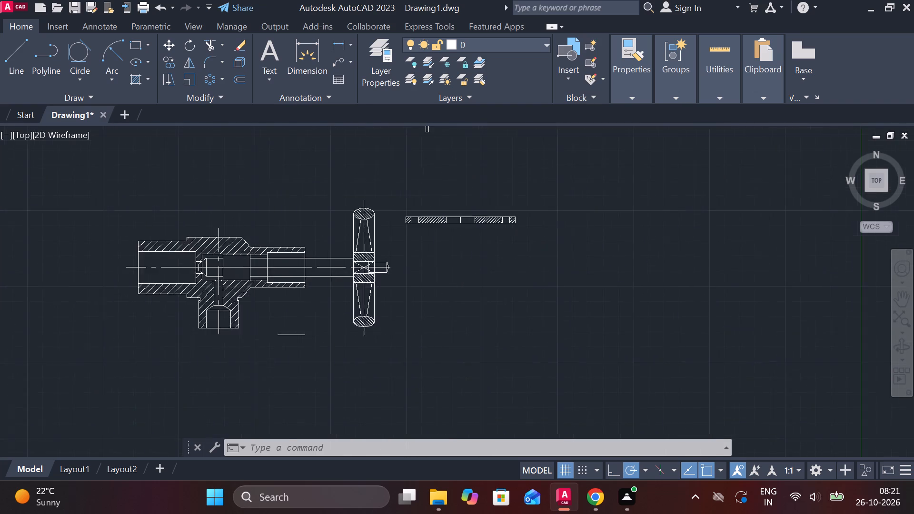
left_click_drag(356, 149, 361, 151)
left_click(402, 188)
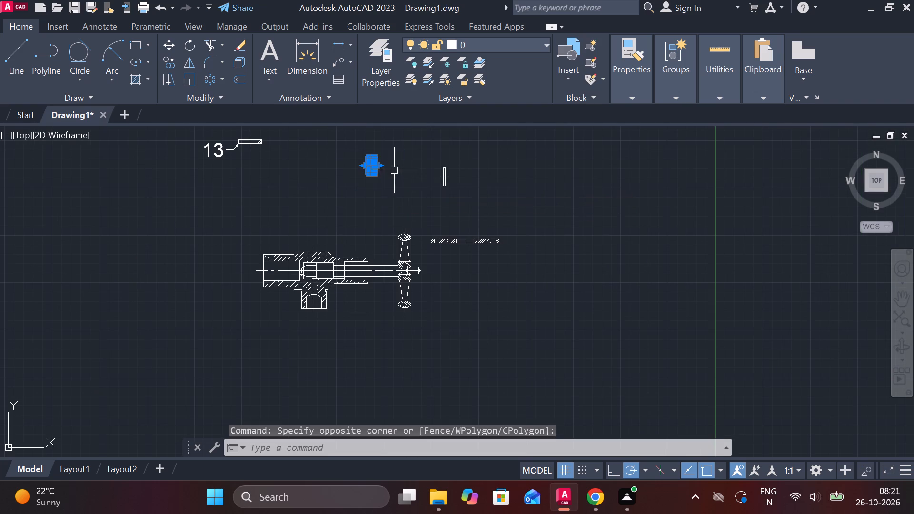
scroll(394, 170, "up", 3)
key("m")
key("Return")
scroll(247, 160, "up", 2)
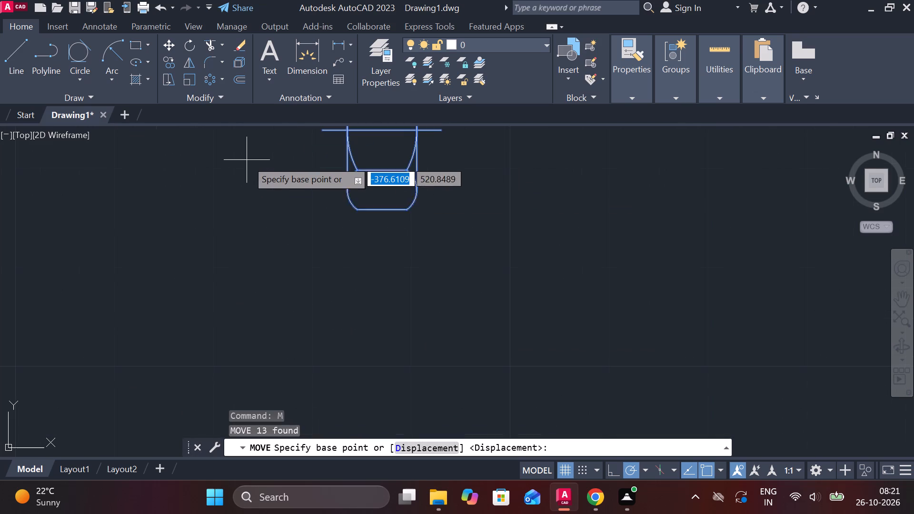
left_click(347, 134)
scroll(386, 232, "down", 1)
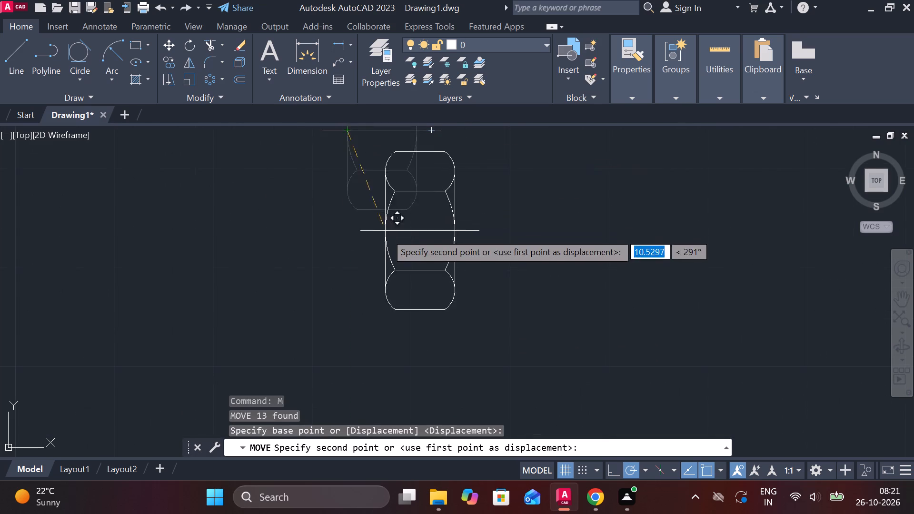
scroll(386, 234, "down", 1)
middle_click_drag(439, 298, 390, 137)
middle_click_drag(487, 336, 564, 135)
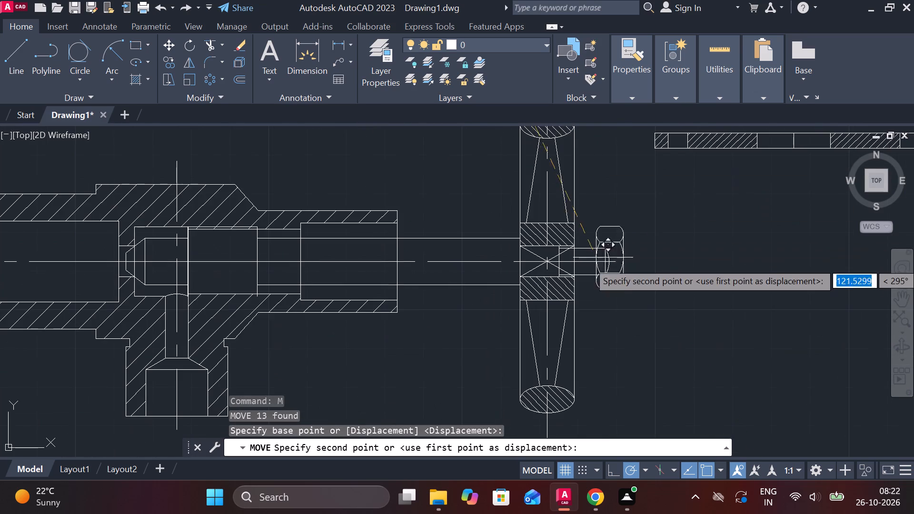
scroll(595, 268, "up", 2)
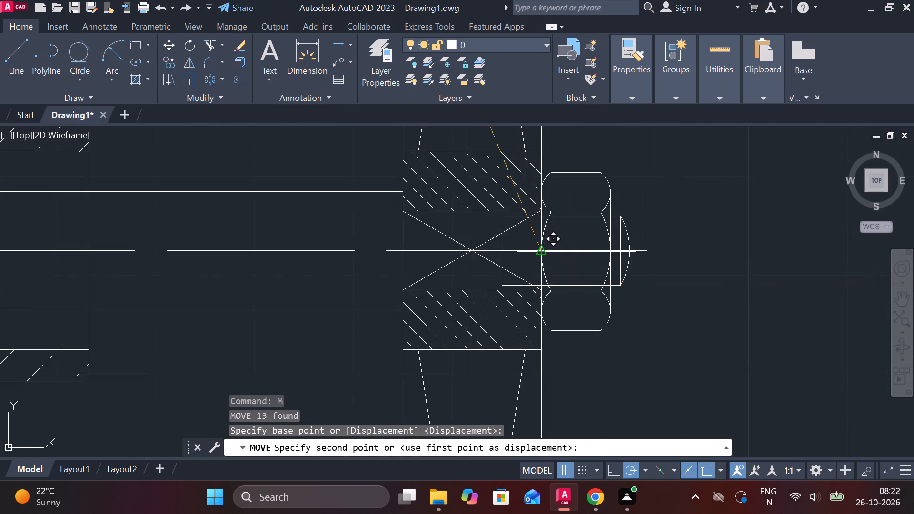
left_click(537, 250)
Erase the stray horizontal line below the valve body.
scroll(670, 279, "down", 3)
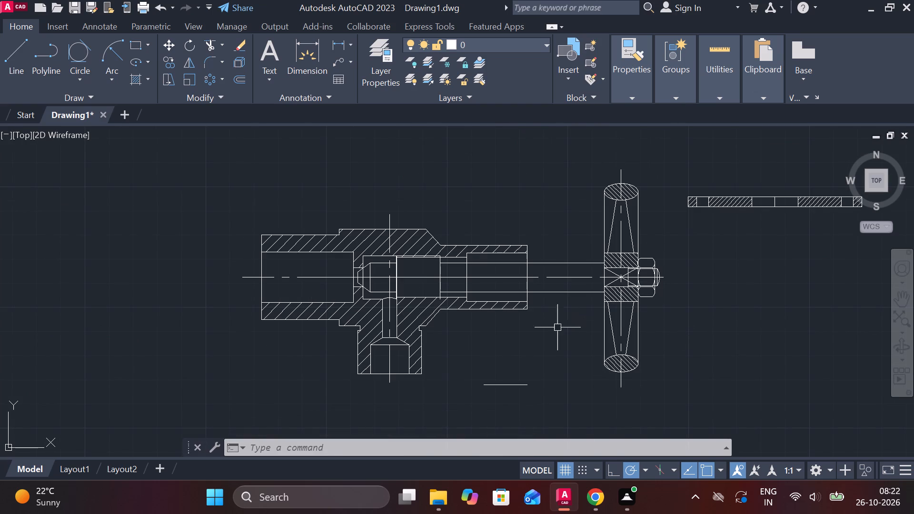
left_click(509, 383)
key("e")
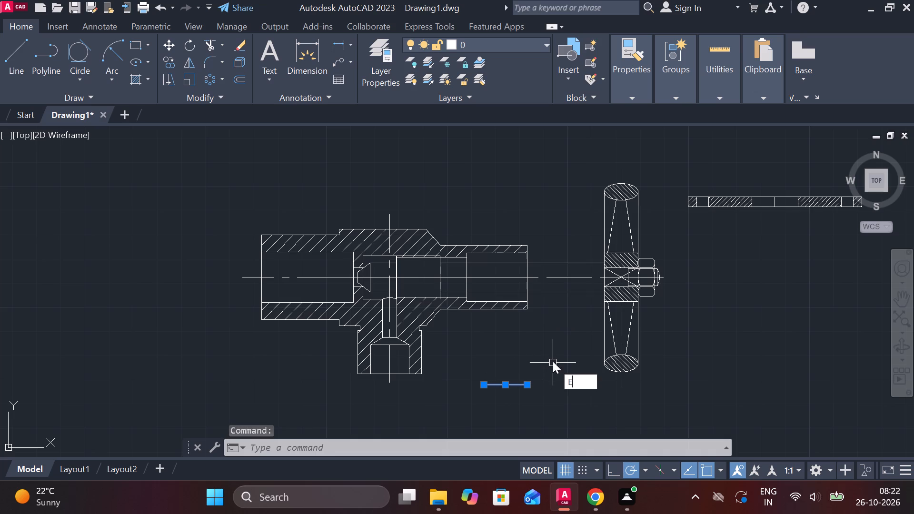
key("space")
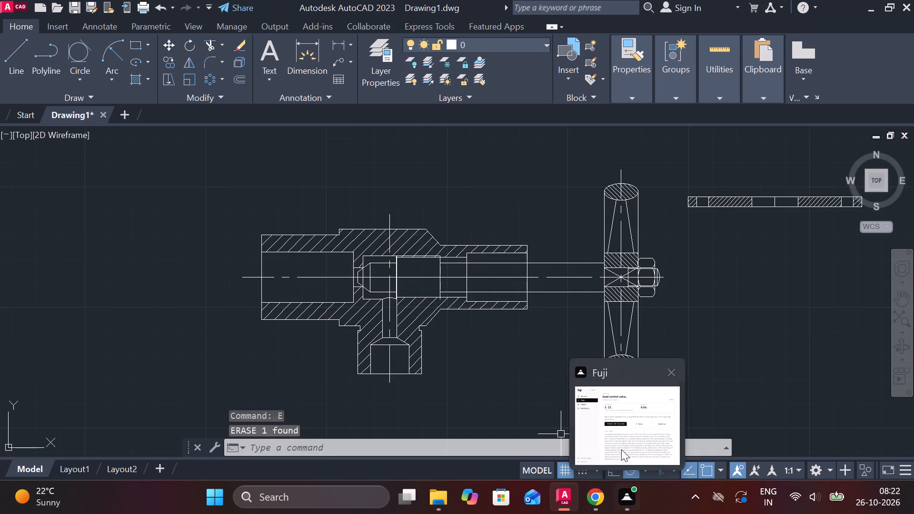
Move the sectioned flat plate copy from beside the handwheel to just below the body's lower port.
middle_click_drag(513, 305, 528, 270)
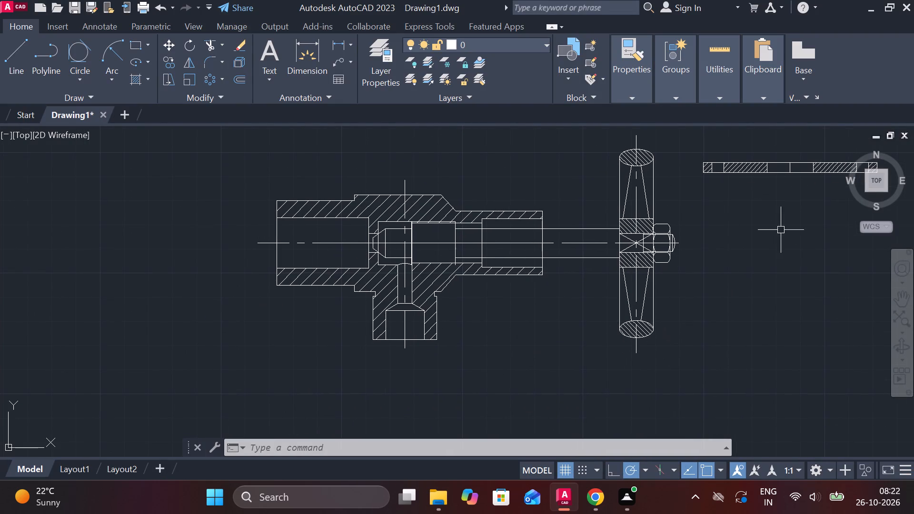
middle_click_drag(755, 247, 580, 283)
left_click_drag(521, 178, 552, 198)
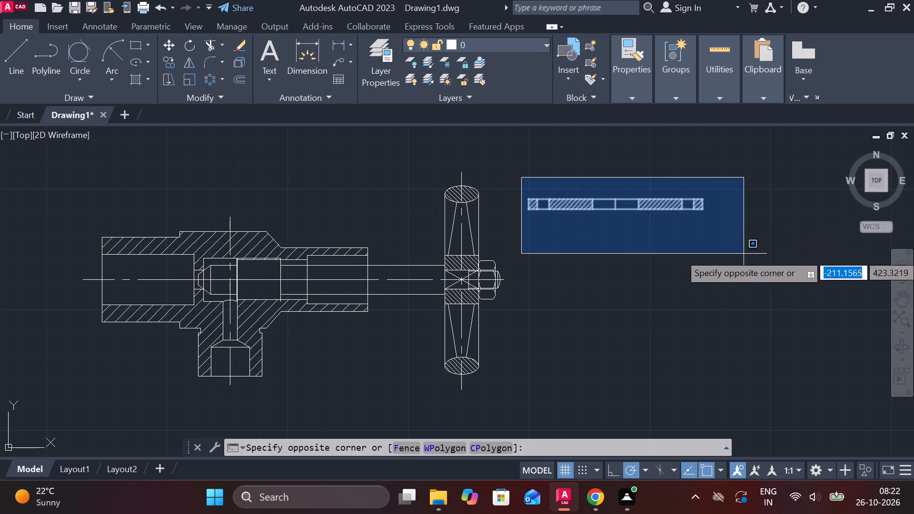
left_click(744, 254)
key("m")
key("Return")
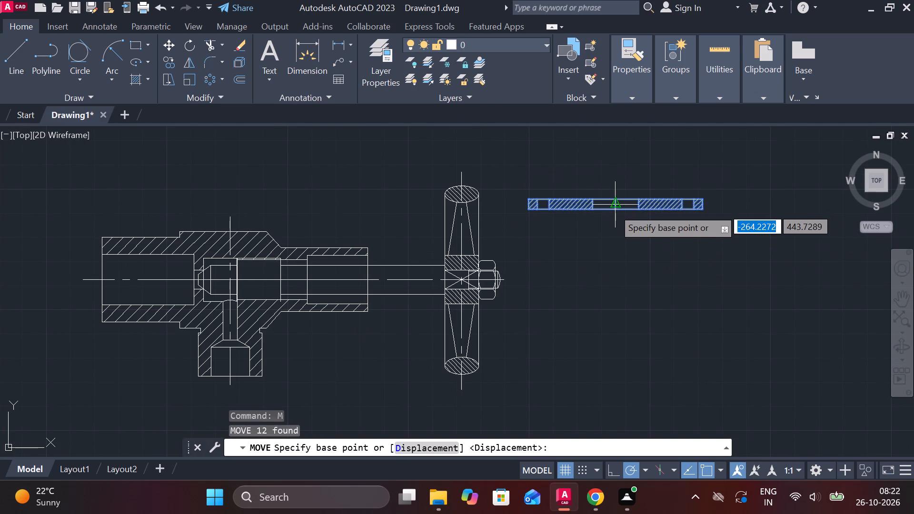
scroll(613, 208, "up", 2)
left_click(618, 210)
scroll(618, 210, "down", 2)
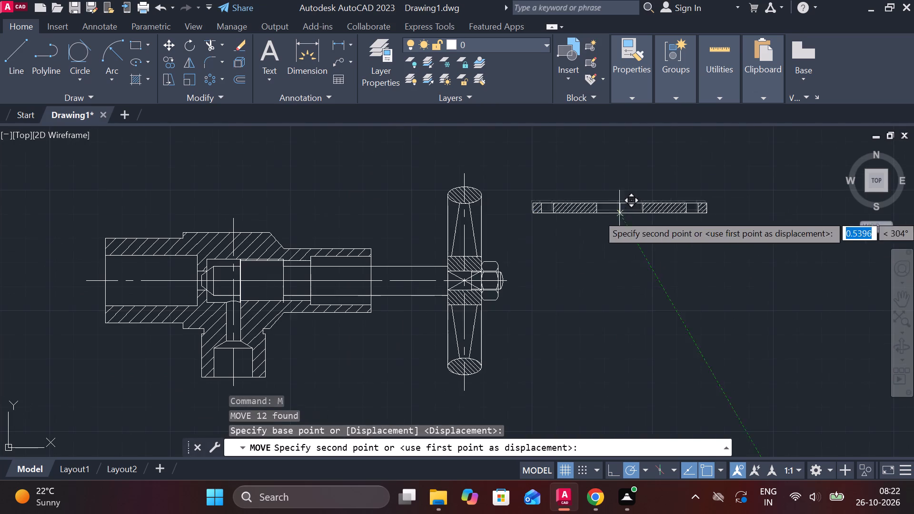
middle_click_drag(332, 332, 515, 291)
scroll(450, 303, "up", 2)
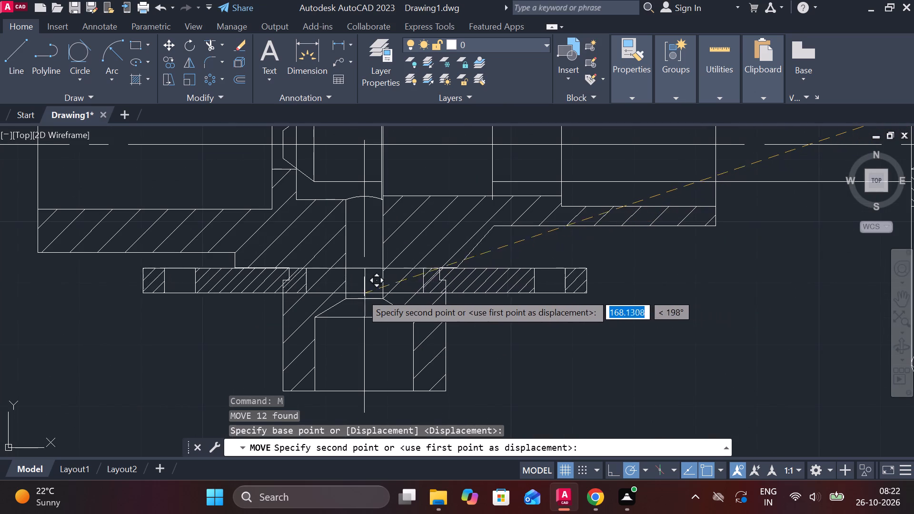
middle_click_drag(359, 326, 446, 286)
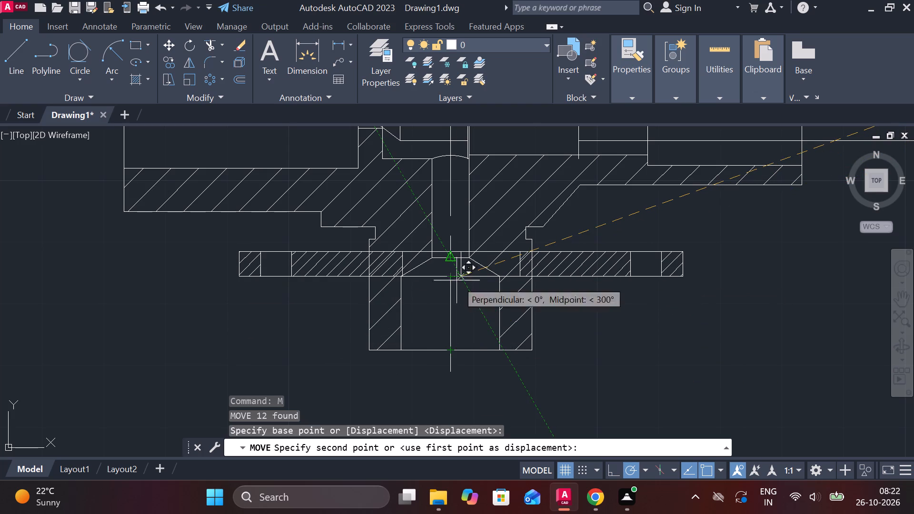
scroll(453, 306, "down", 2)
left_click(344, 359)
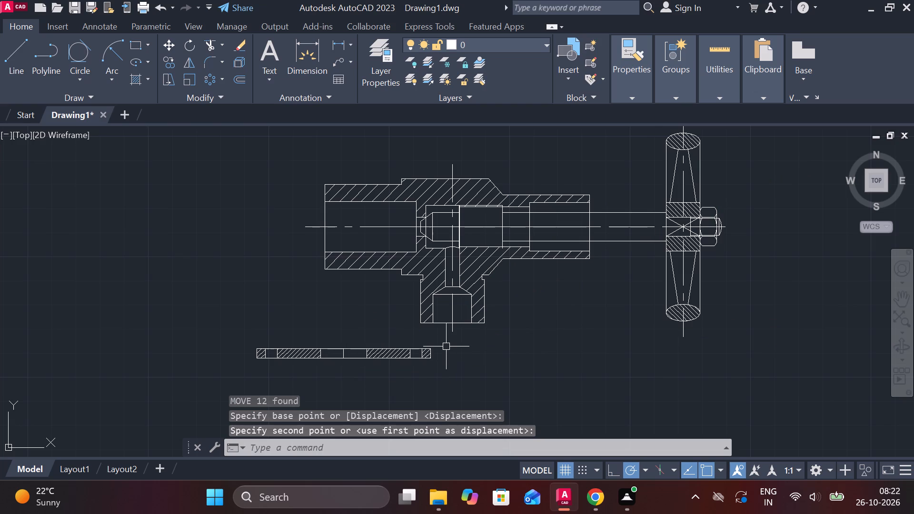
Mirror part 13's section hatch about its vertical centreline, keeping the original hatch.
scroll(456, 345, "down", 3)
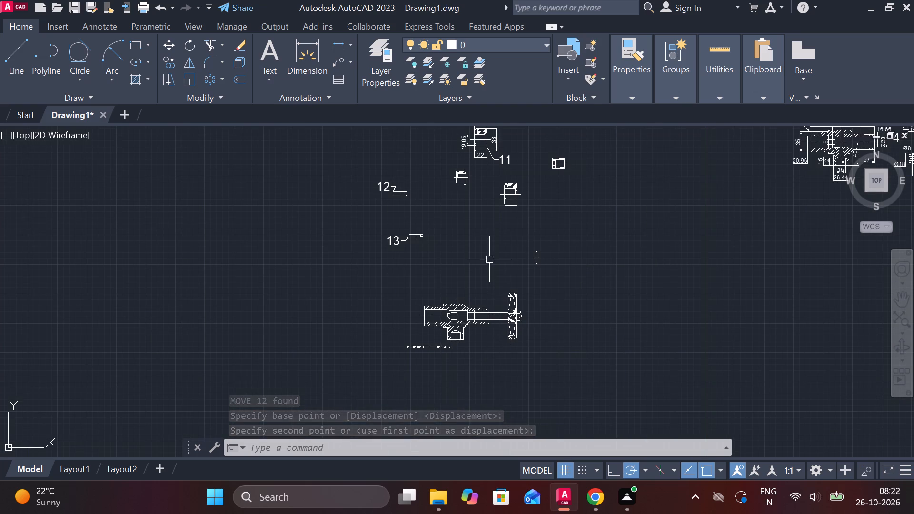
scroll(418, 246, "up", 2)
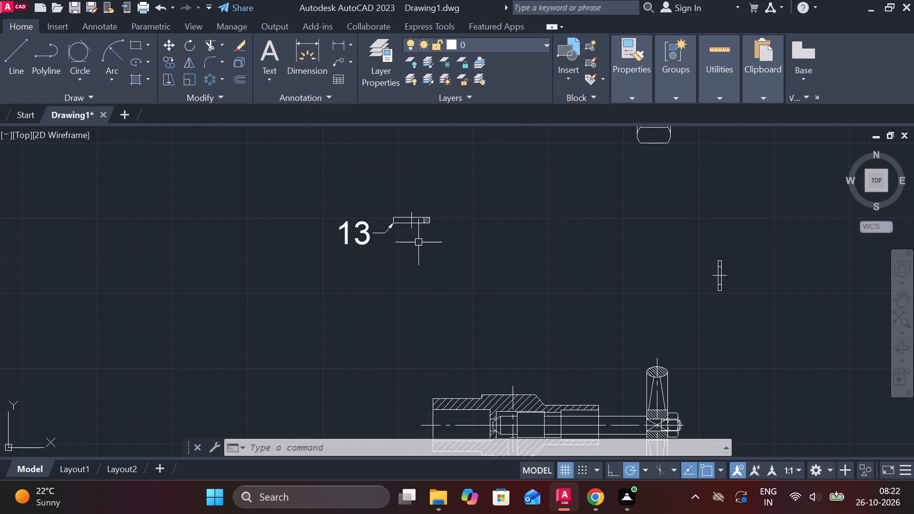
scroll(396, 235, "up", 2)
middle_click_drag(461, 227, 481, 271)
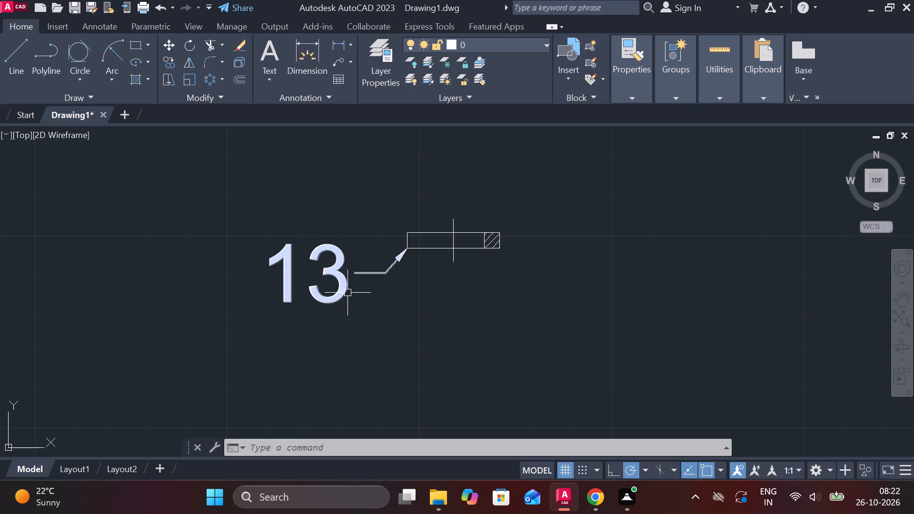
scroll(495, 246, "up", 2)
left_click(494, 240)
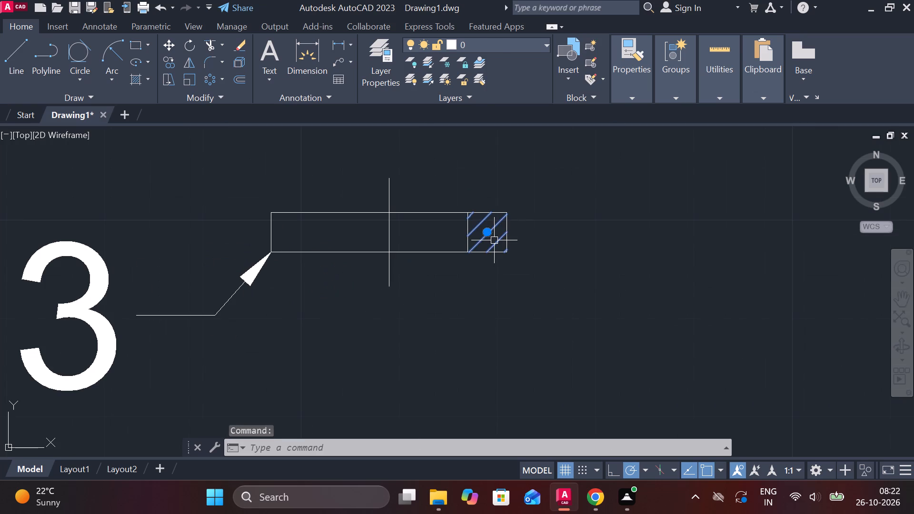
type("MI")
key("Return")
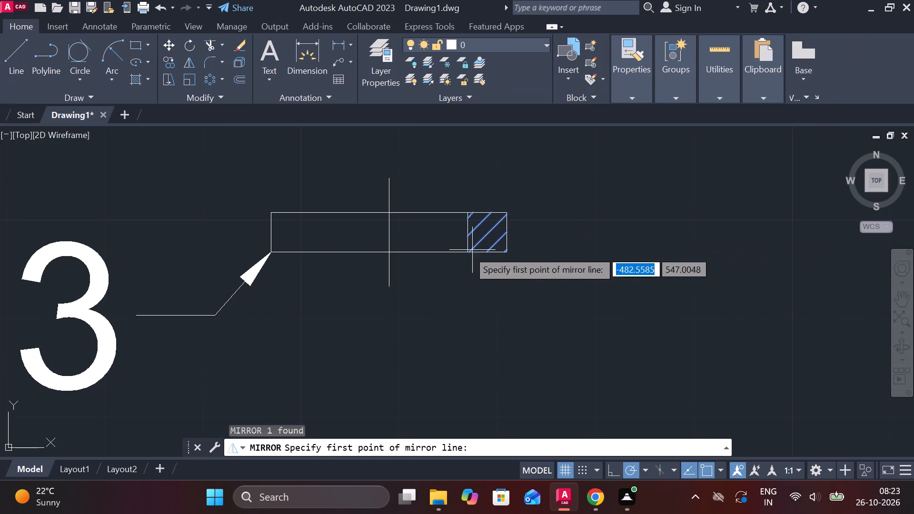
left_click(387, 252)
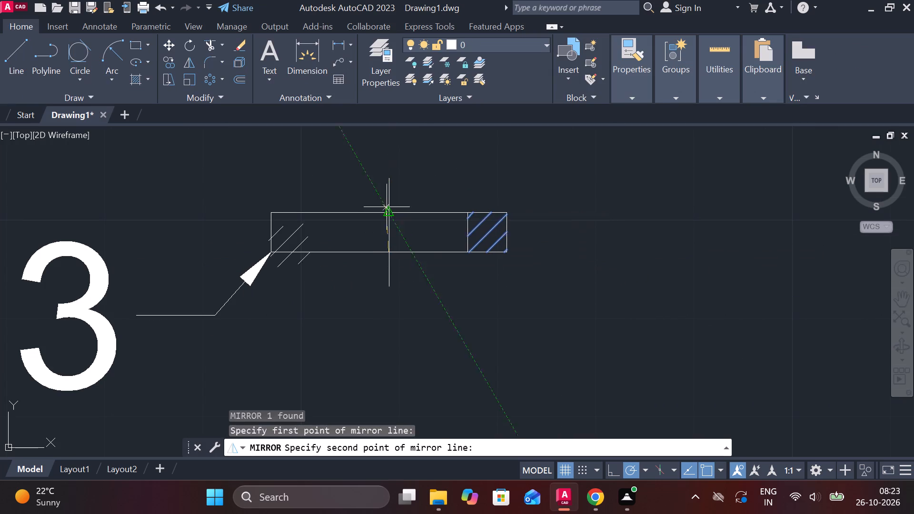
left_click(387, 210)
left_click_drag(421, 265, 387, 210)
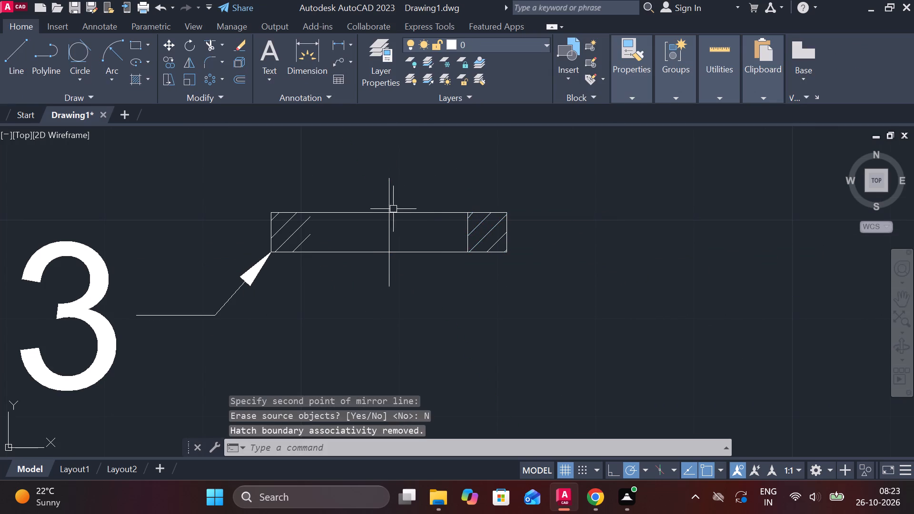
key("Escape")
Mirror part 13's inner vertical edge about the same centreline, keeping the original line.
left_click(467, 227)
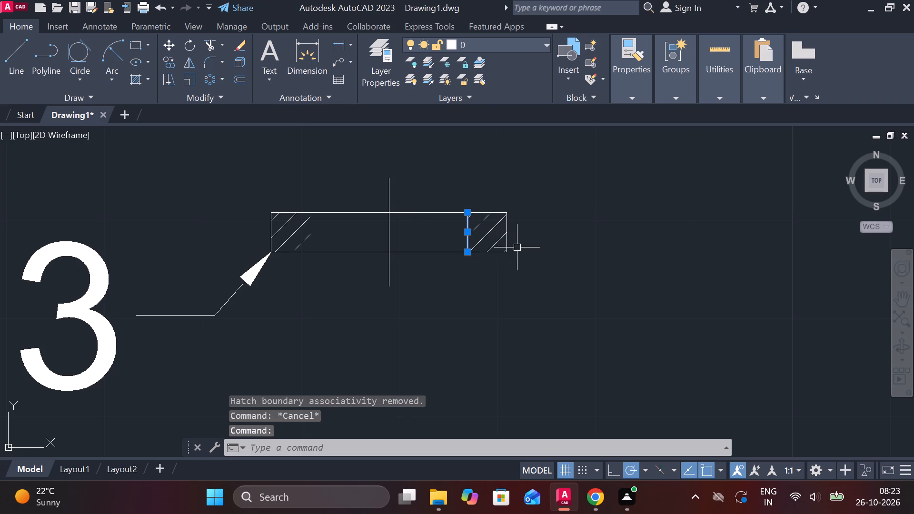
type("MI")
key("Return")
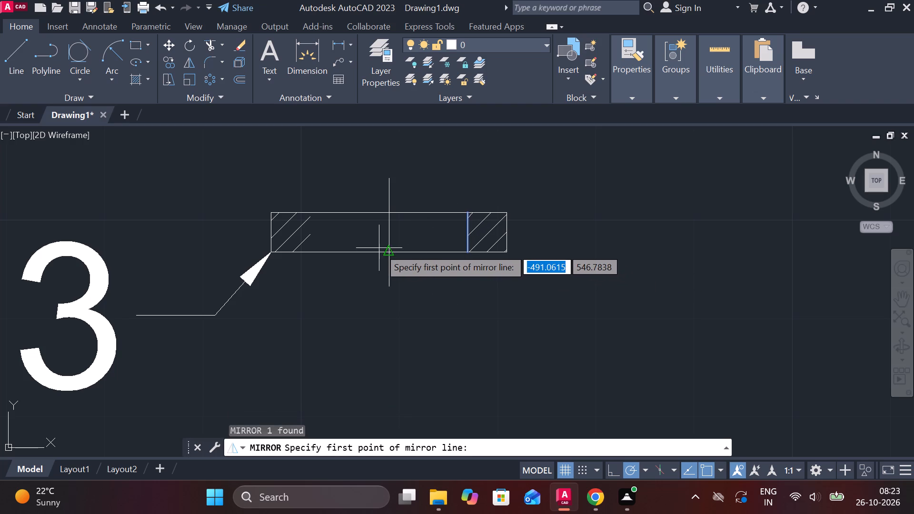
left_click(386, 248)
left_click(390, 212)
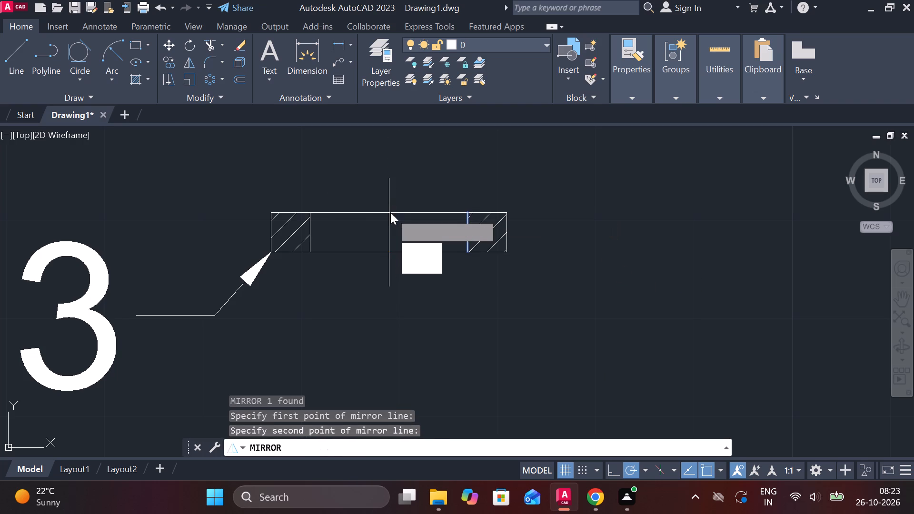
left_click_drag(425, 262, 390, 212)
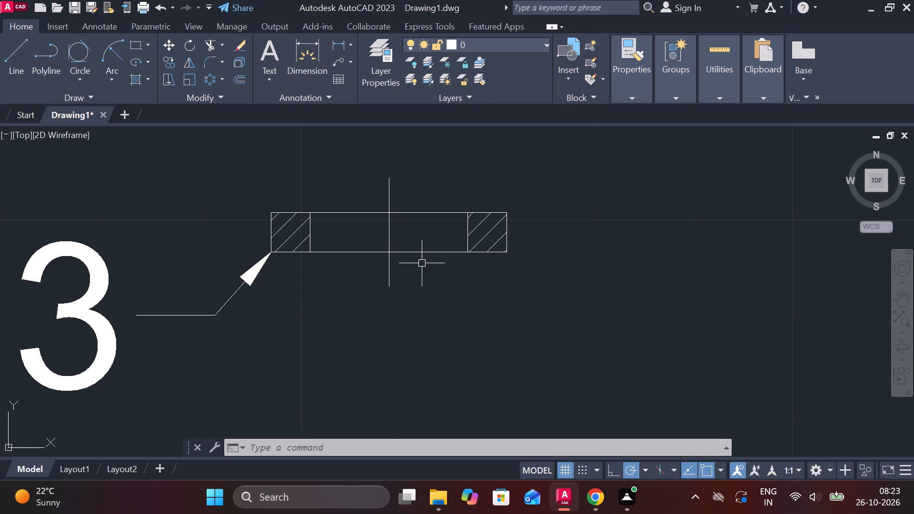
Erase the 19, 19,05, 22 and 38 dimensions and the number 11 leader from the part 11 nut.
scroll(422, 277, "down", 4)
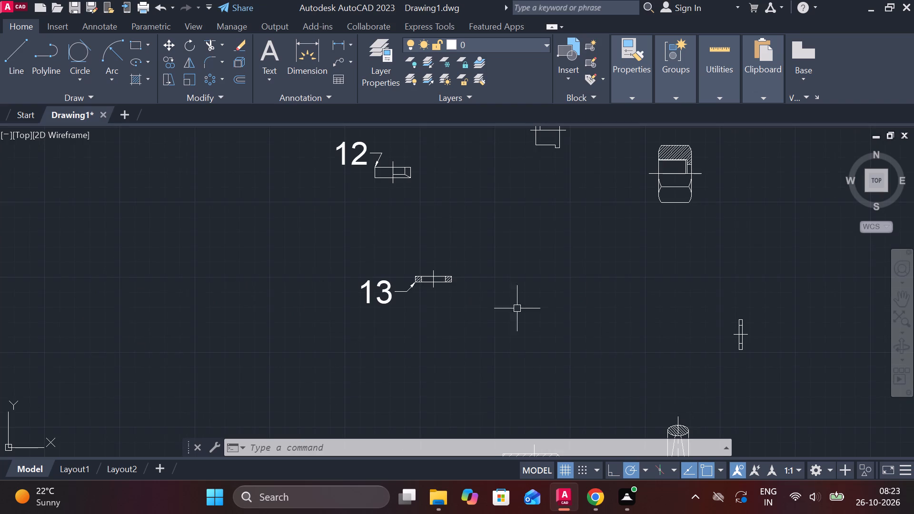
middle_click_drag(565, 298, 345, 372)
scroll(547, 318, "down", 1)
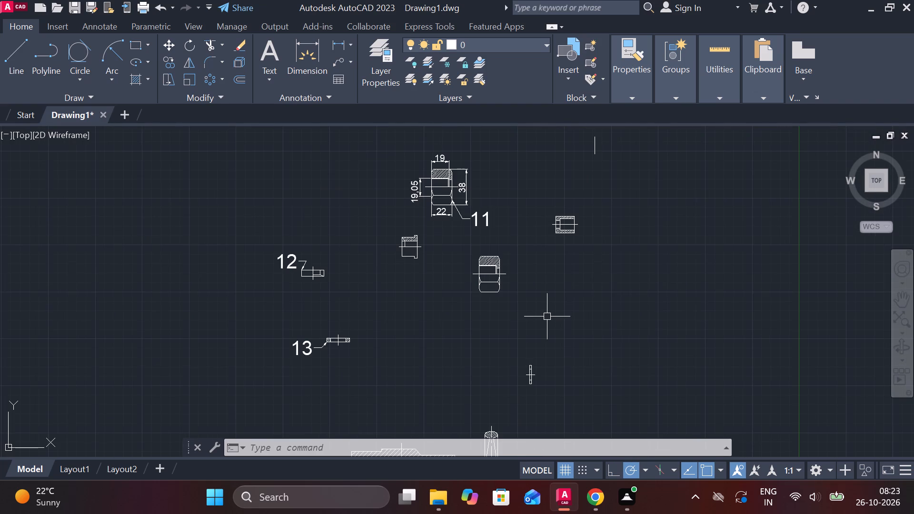
scroll(475, 228, "up", 1)
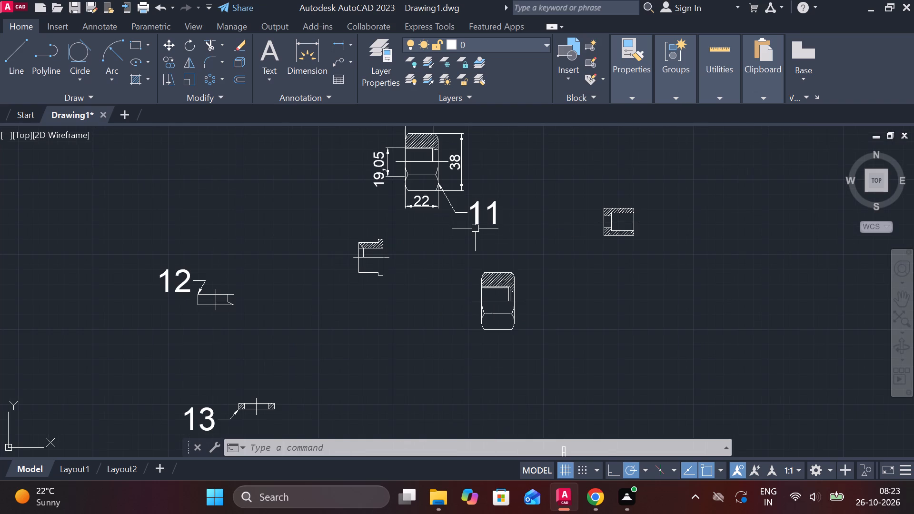
scroll(475, 228, "up", 1)
middle_click_drag(479, 239, 472, 330)
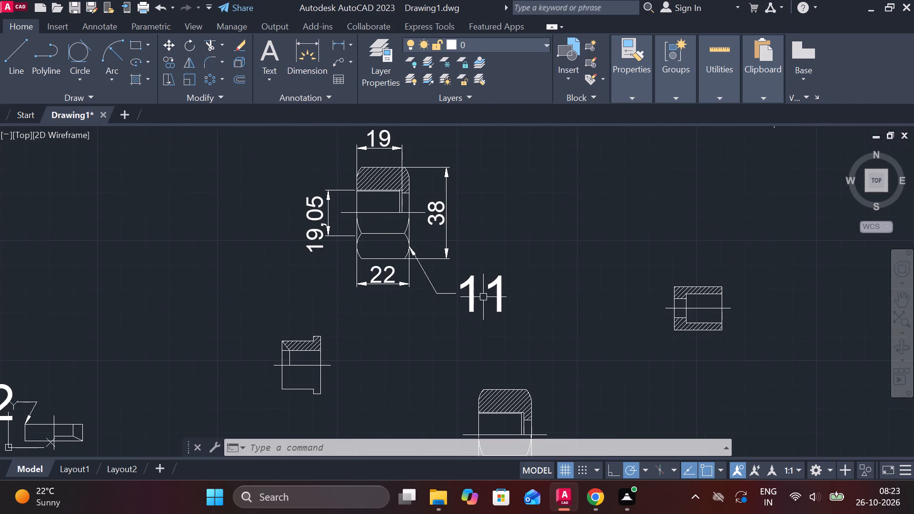
left_click(483, 297)
left_click(398, 293)
left_click(391, 284)
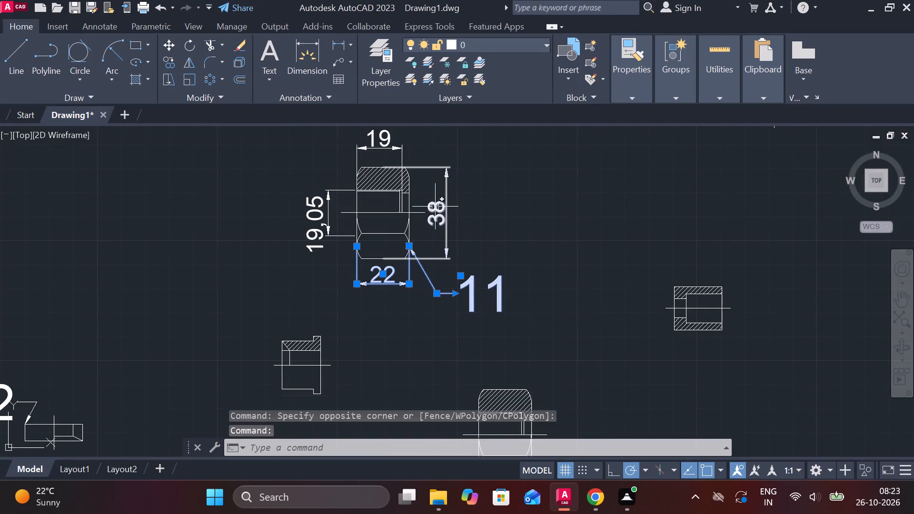
left_click(435, 207)
left_click(322, 213)
left_click(373, 146)
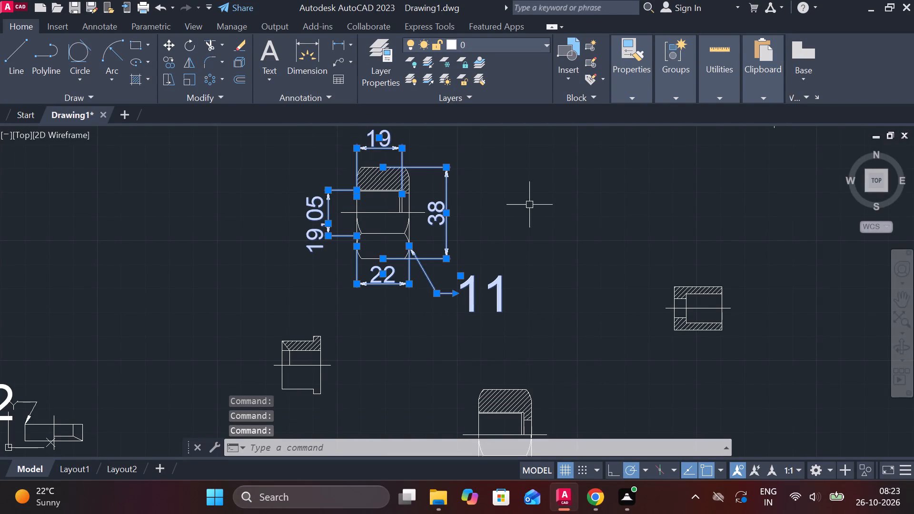
key("e")
key("space")
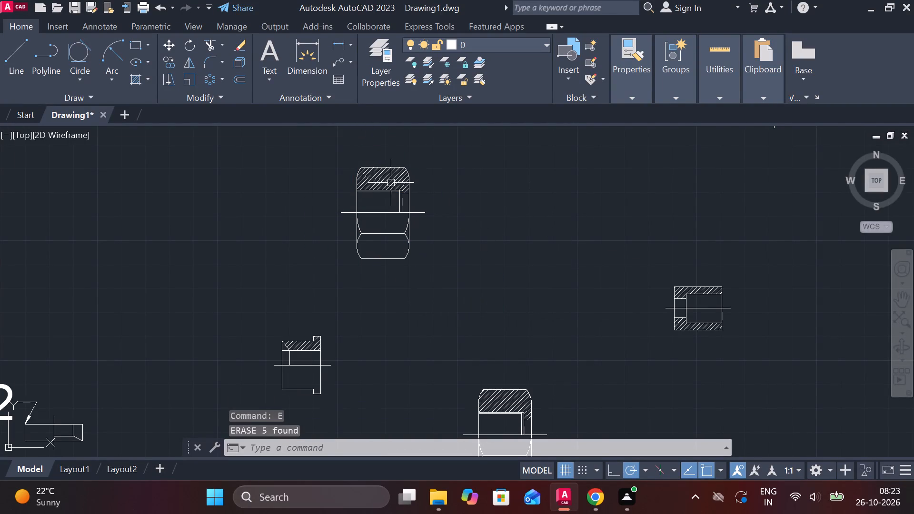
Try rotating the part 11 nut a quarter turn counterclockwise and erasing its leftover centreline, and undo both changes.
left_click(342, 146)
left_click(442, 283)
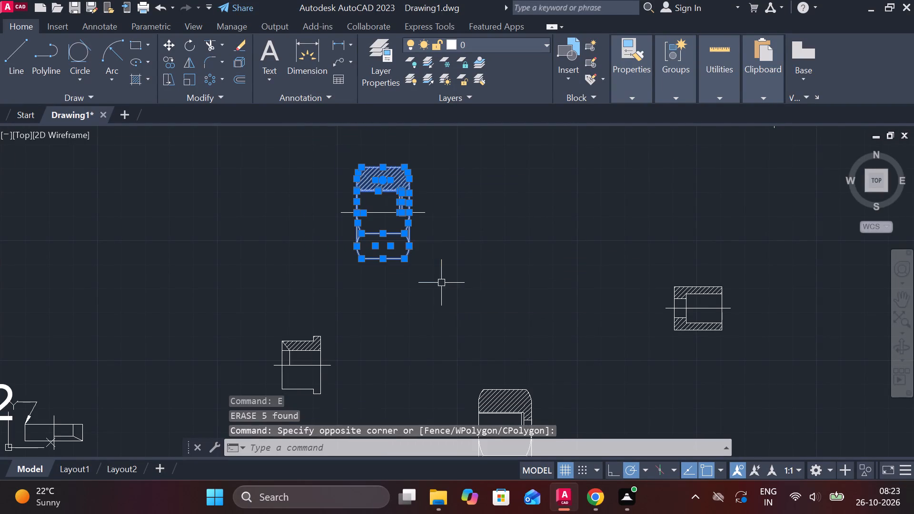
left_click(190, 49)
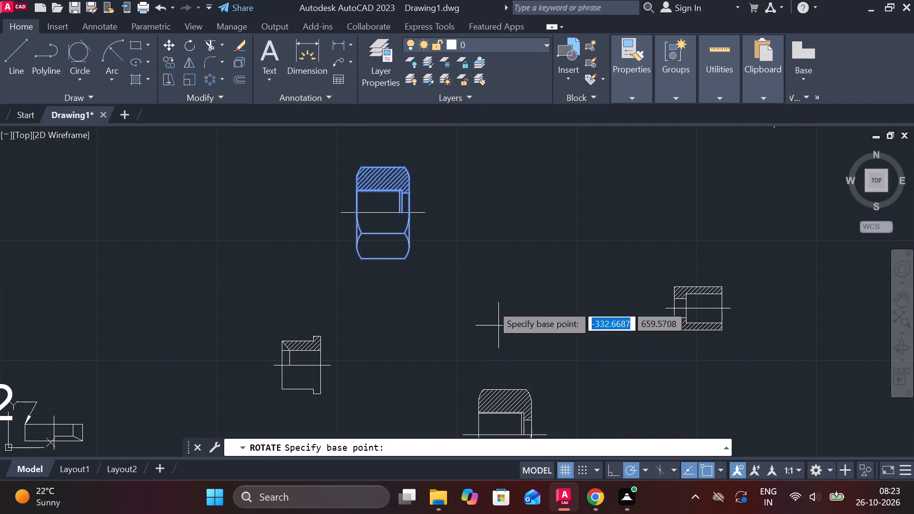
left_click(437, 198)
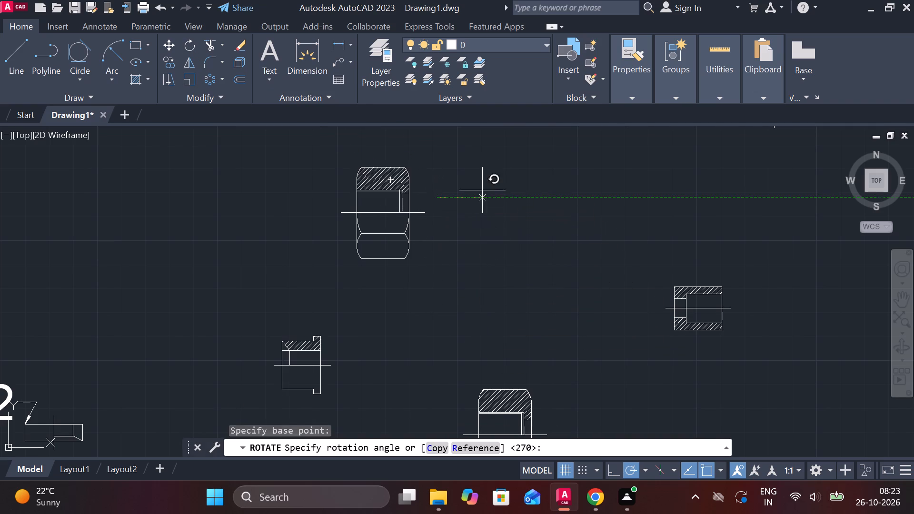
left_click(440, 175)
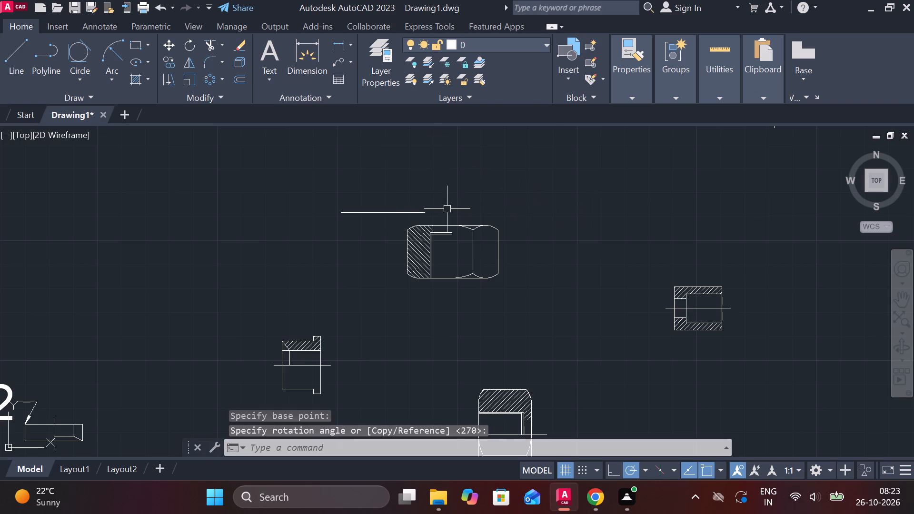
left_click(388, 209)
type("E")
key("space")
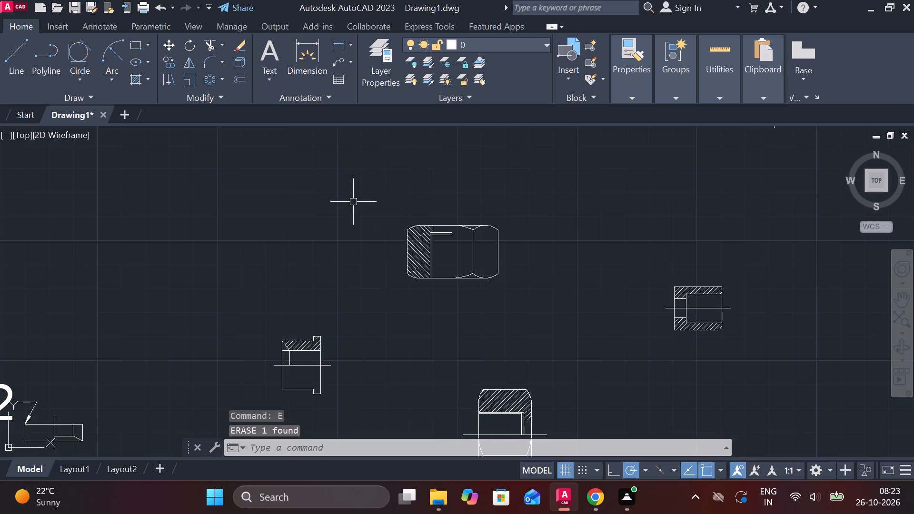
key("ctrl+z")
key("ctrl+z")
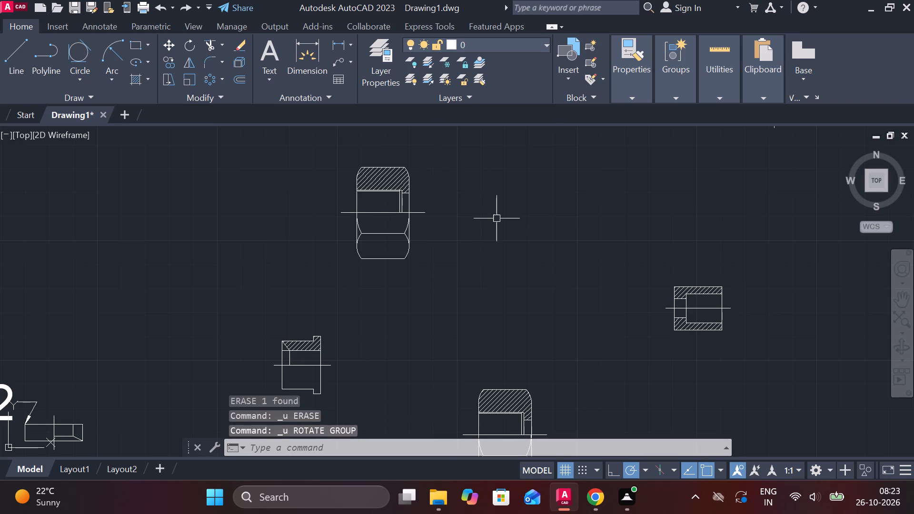
Trim away the part 11 nut's horizontal centreline inside and on both sides of its outline.
scroll(387, 226, "up", 3)
key("t")
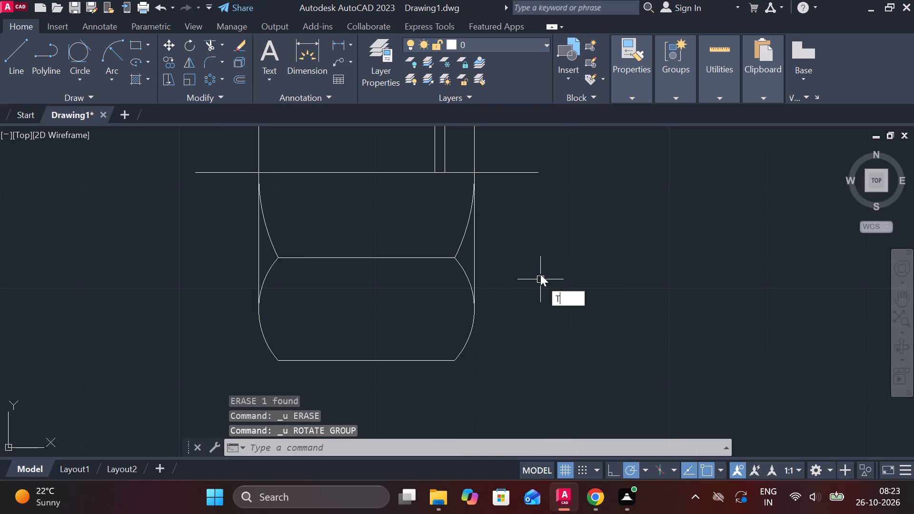
type("R")
key("space")
left_click(453, 173)
left_click(498, 173)
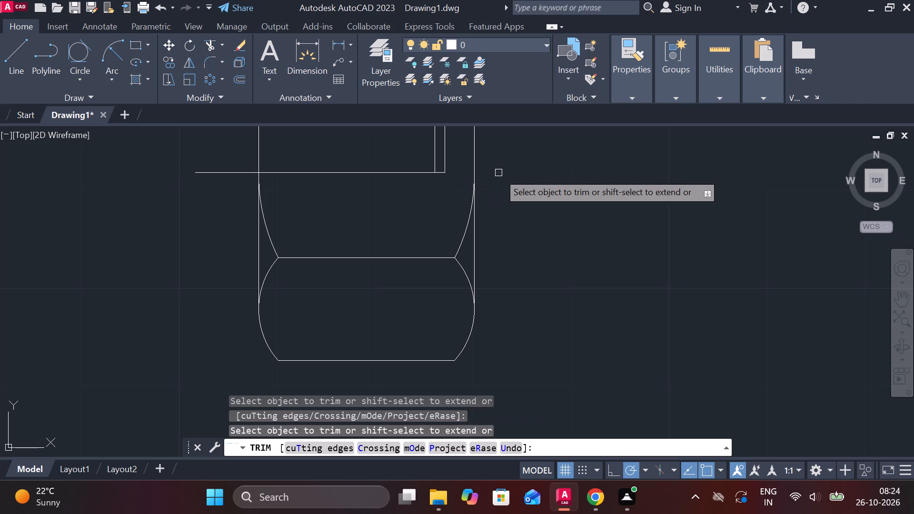
left_click(407, 173)
left_click(248, 170)
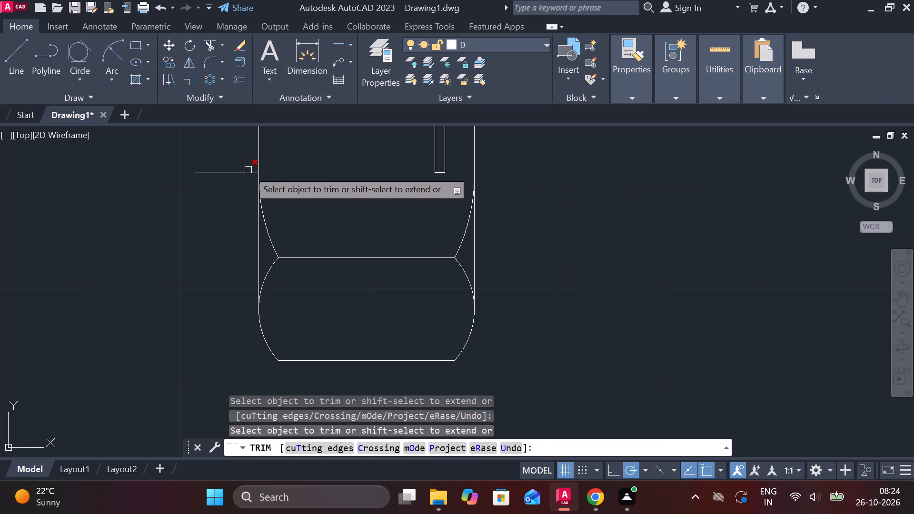
key("Escape")
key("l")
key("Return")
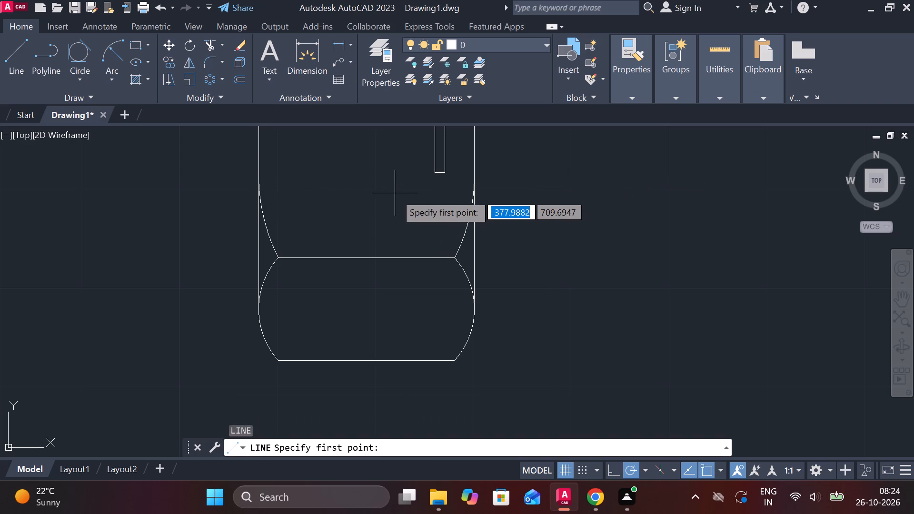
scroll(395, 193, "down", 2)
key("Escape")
Rotate the whole part 11 nut by 90° counterclockwise about a point beside its lower corner.
scroll(453, 217, "down", 1)
left_click_drag(360, 145, 398, 148)
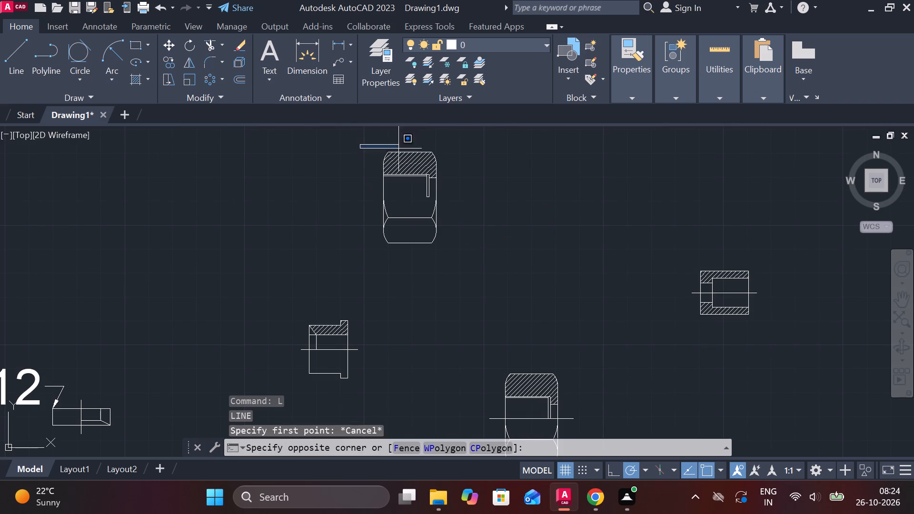
left_click_drag(398, 148, 427, 158)
left_click(519, 266)
left_click(190, 43)
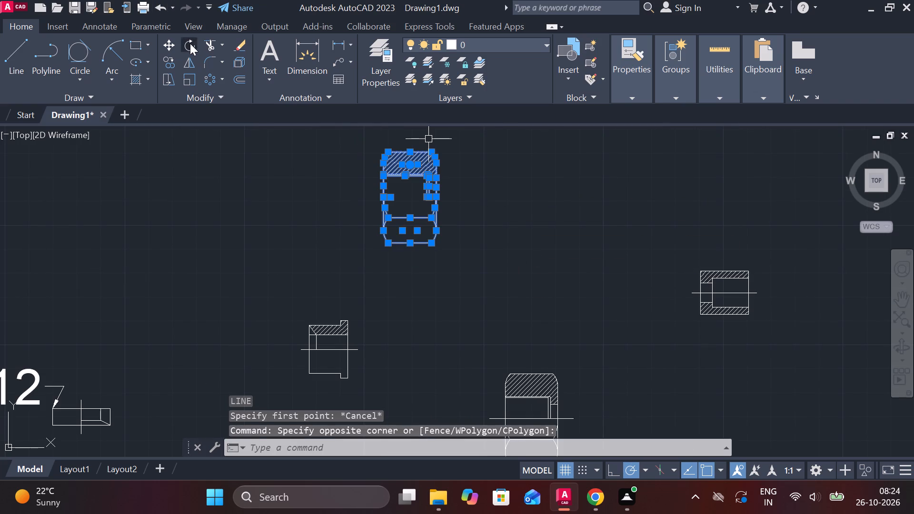
left_click(364, 253)
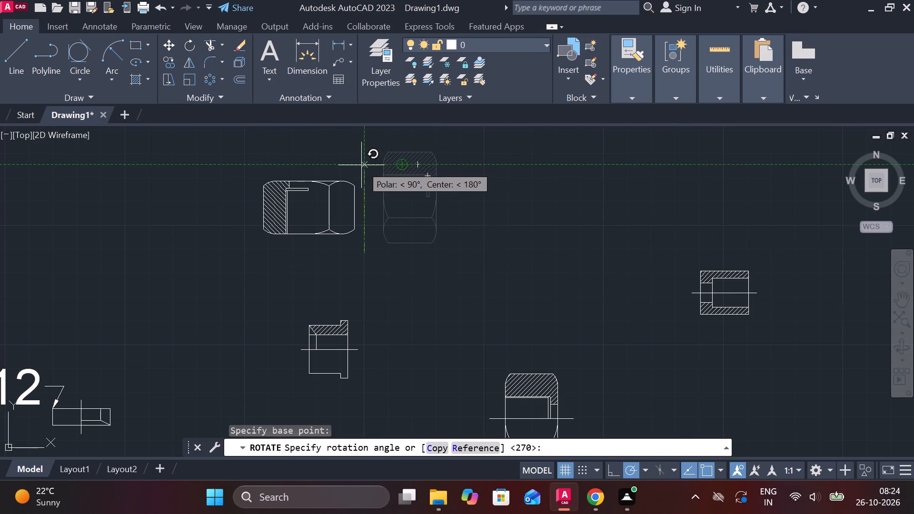
left_click(361, 165)
Move the rotated part 11 nut into the free space just below and to the right of the valve body's lower port.
left_click(231, 157)
left_click(419, 279)
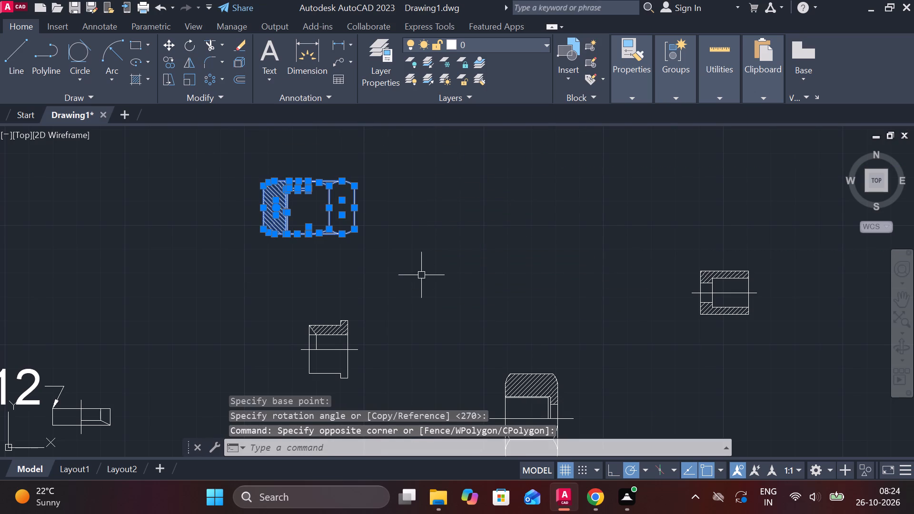
key("m")
key("Return")
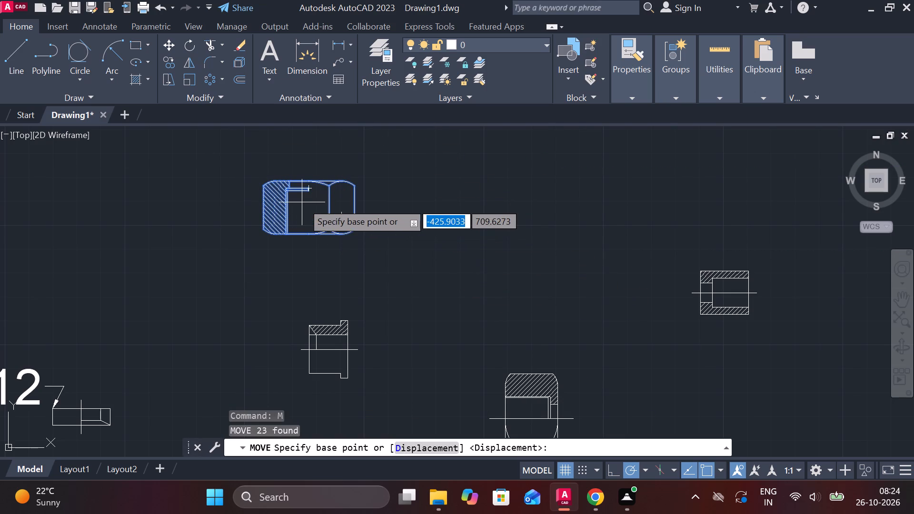
left_click(307, 231)
scroll(398, 253, "down", 2)
middle_click_drag(504, 355, 502, 356)
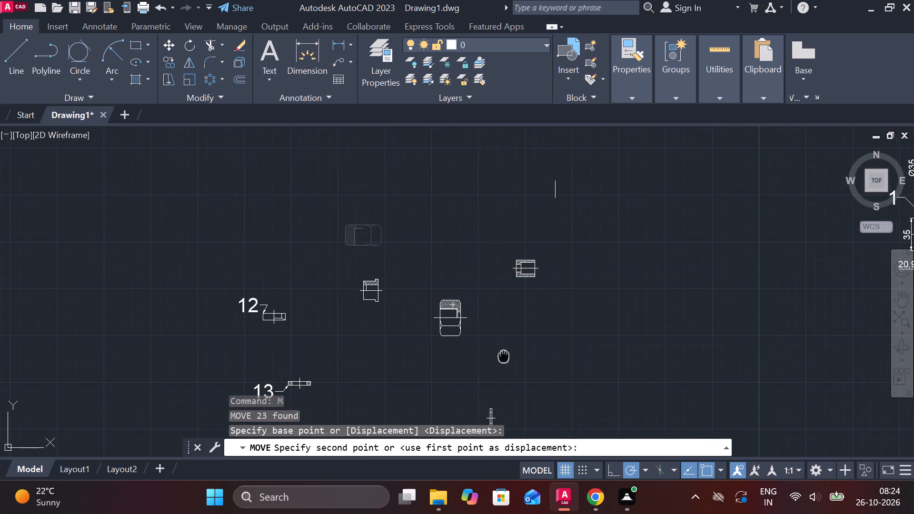
middle_click_drag(502, 356, 459, 41)
scroll(325, 233, "up", 2)
middle_click_drag(325, 226, 414, 240)
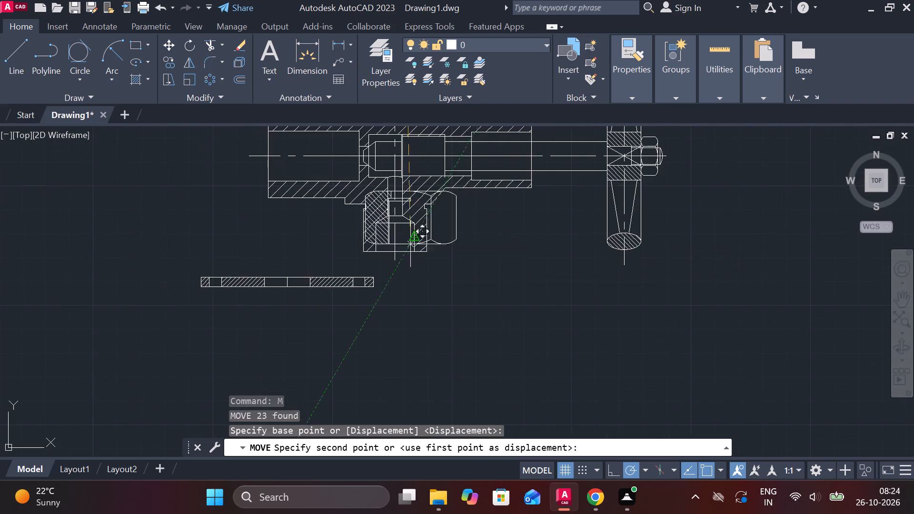
scroll(401, 253, "up", 2)
scroll(380, 250, "down", 2)
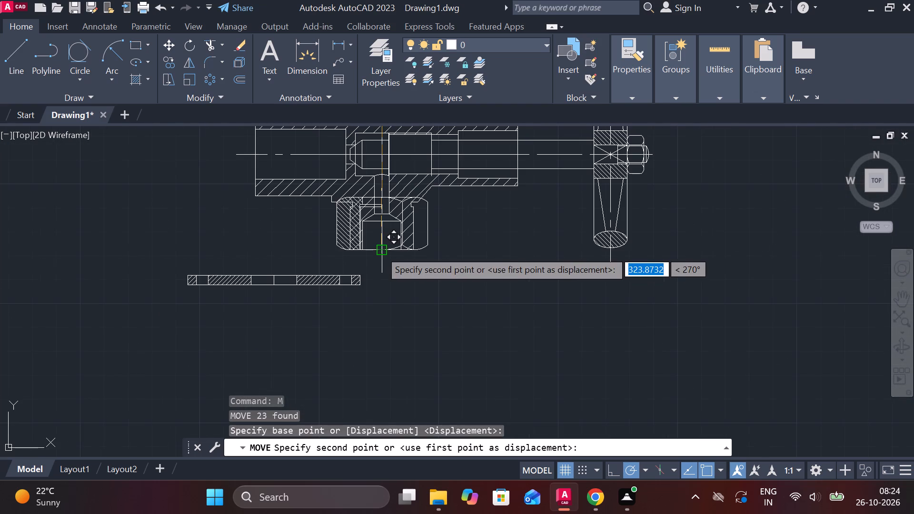
middle_click_drag(380, 250, 380, 255)
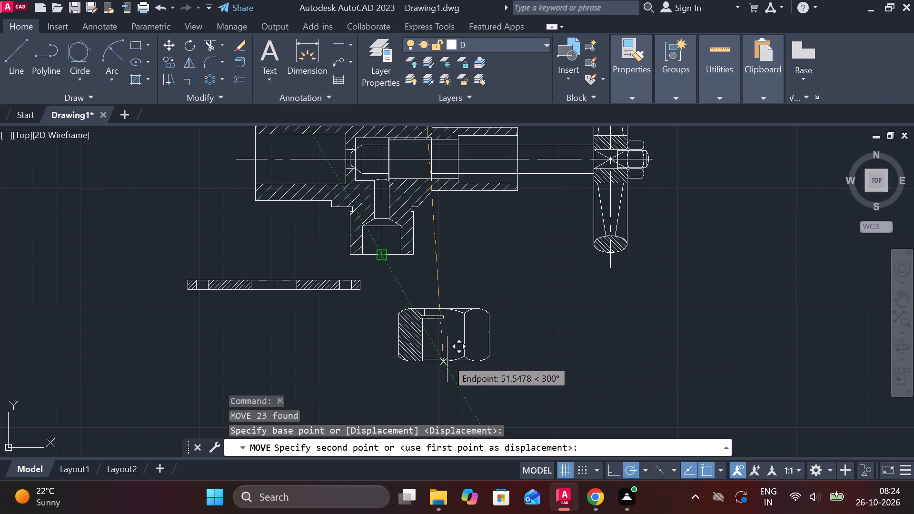
left_click(461, 368)
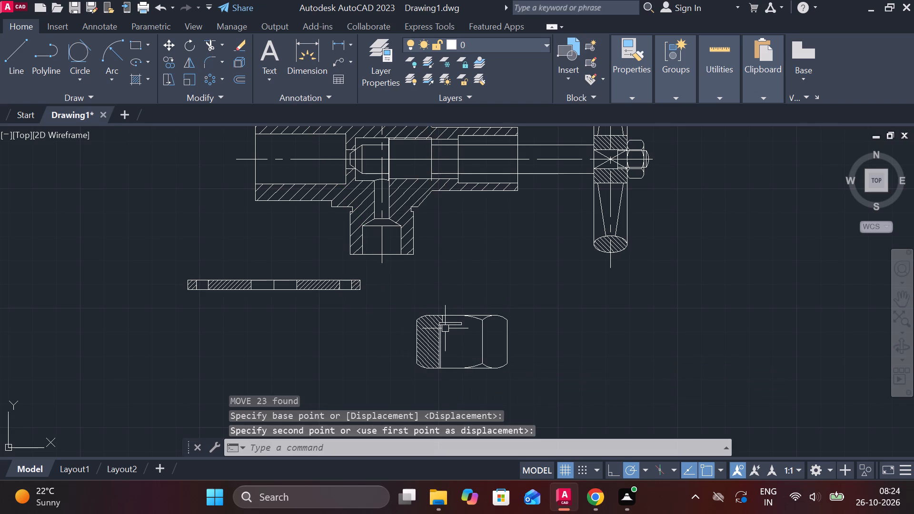
Erase the number 13 leader from the part 13 washer copy.
scroll(445, 328, "down", 2)
middle_click_drag(387, 200, 412, 298)
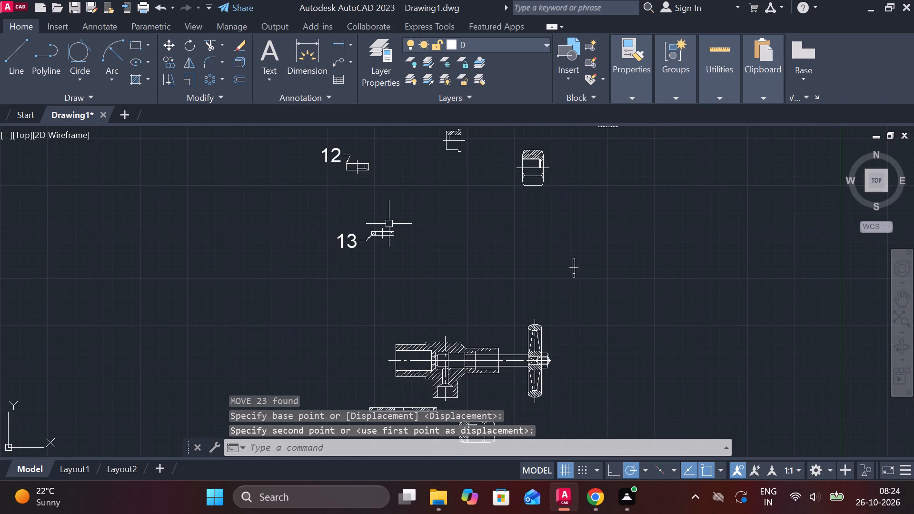
scroll(388, 222, "up", 2)
left_click(294, 263)
type("E")
key("space")
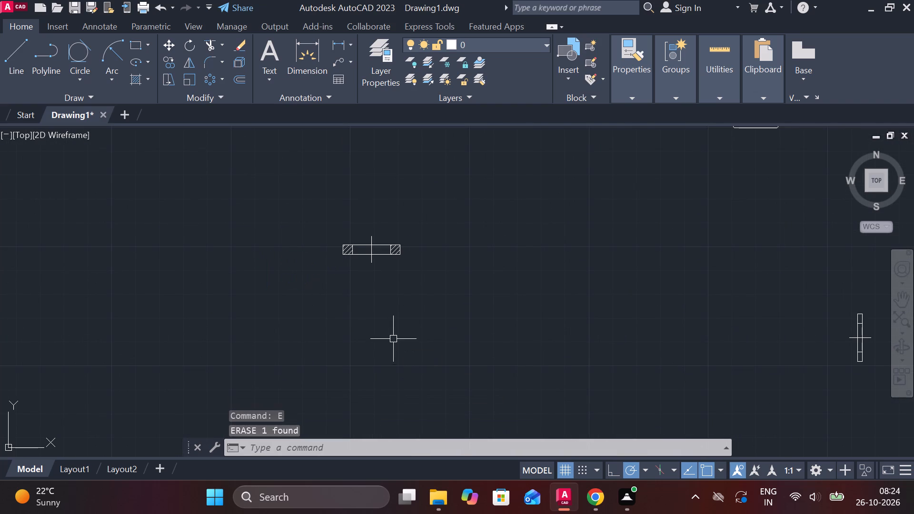
Move the whole part 13 washer, with its hatches and centreline, to just above the part 11 nut below the valve body.
left_click_drag(312, 212, 384, 260)
left_click(488, 314)
key("m")
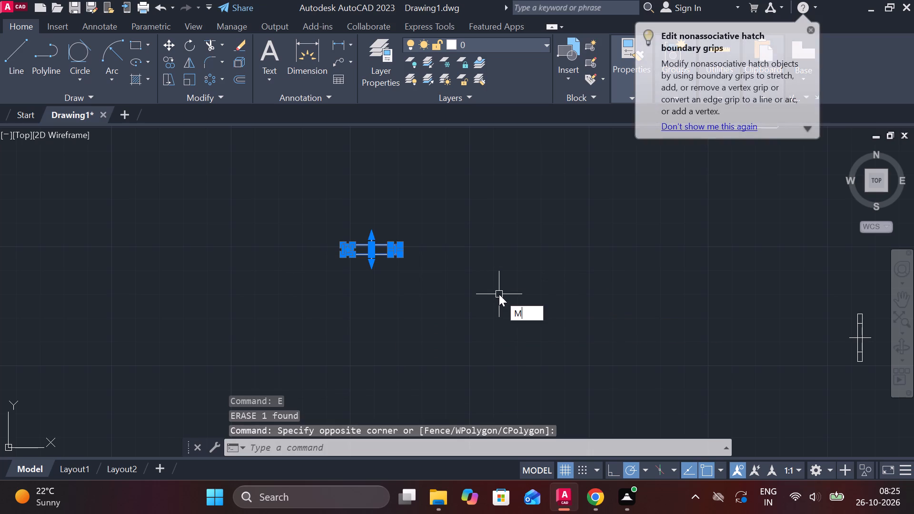
key("Return")
left_click(452, 271)
scroll(458, 274, "down", 2)
middle_click_drag(572, 344, 557, 202)
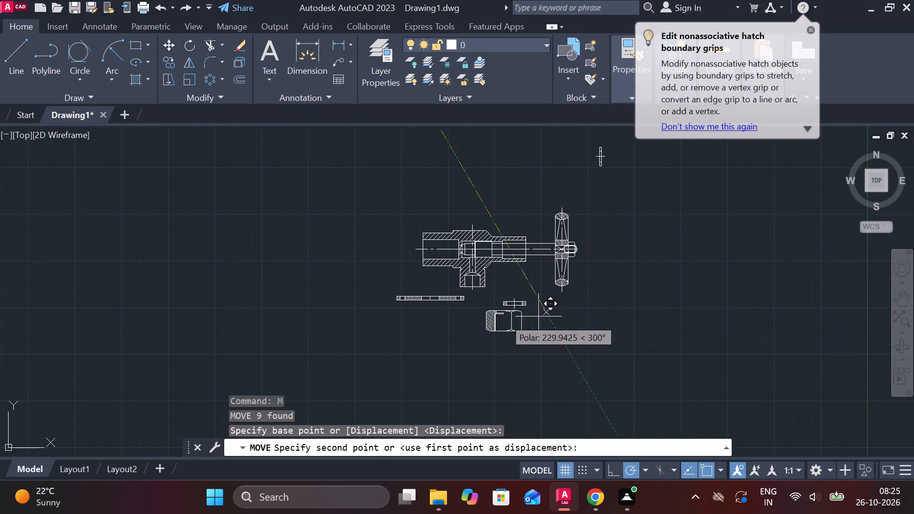
scroll(474, 318, "up", 3)
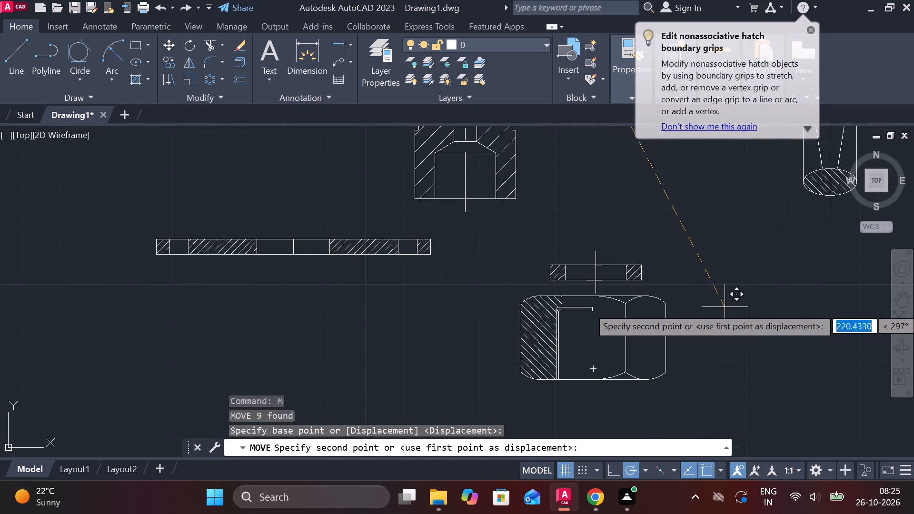
left_click(725, 307)
Compare the remaining loose part copies with the dimensioned, numbered part drawings and the current valve assembly.
scroll(717, 303, "down", 2)
middle_click_drag(705, 303, 644, 333)
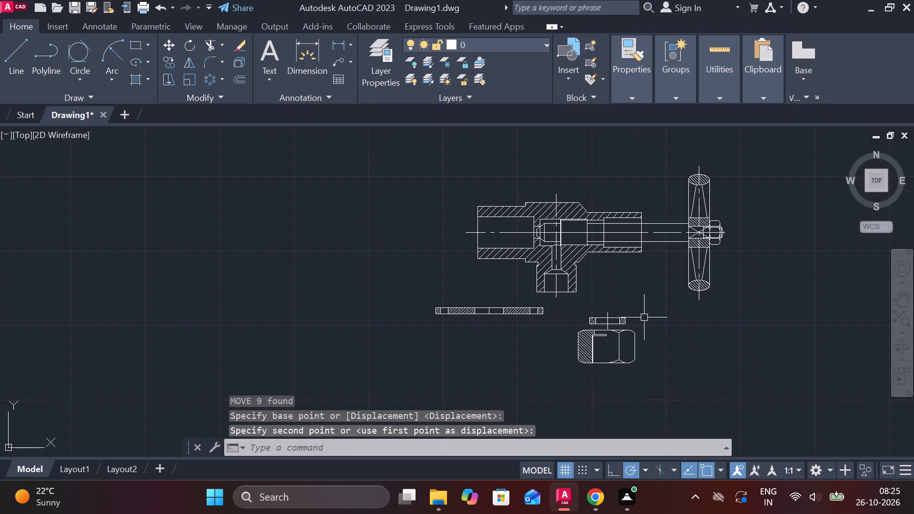
scroll(648, 311, "down", 2)
middle_click_drag(689, 293, 616, 317)
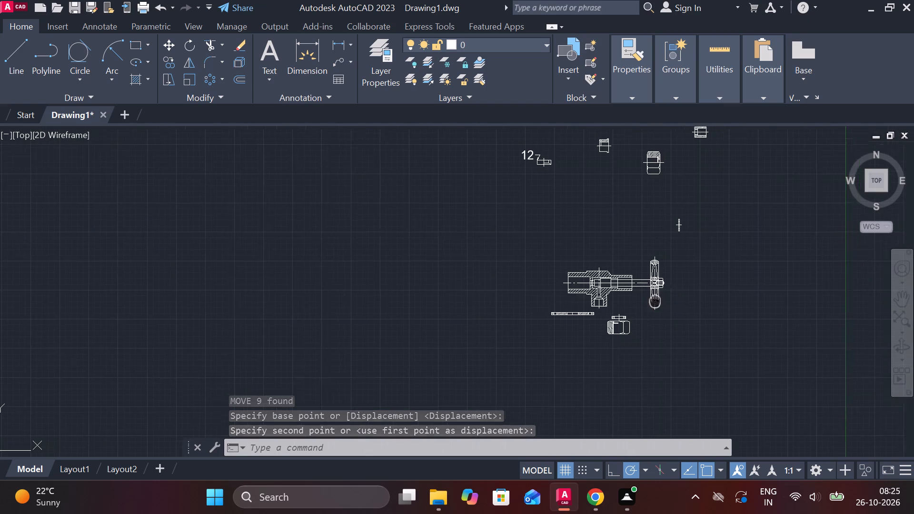
middle_click_drag(616, 317, 542, 345)
scroll(581, 326, "down", 1)
scroll(566, 200, "up", 2)
scroll(594, 303, "up", 2)
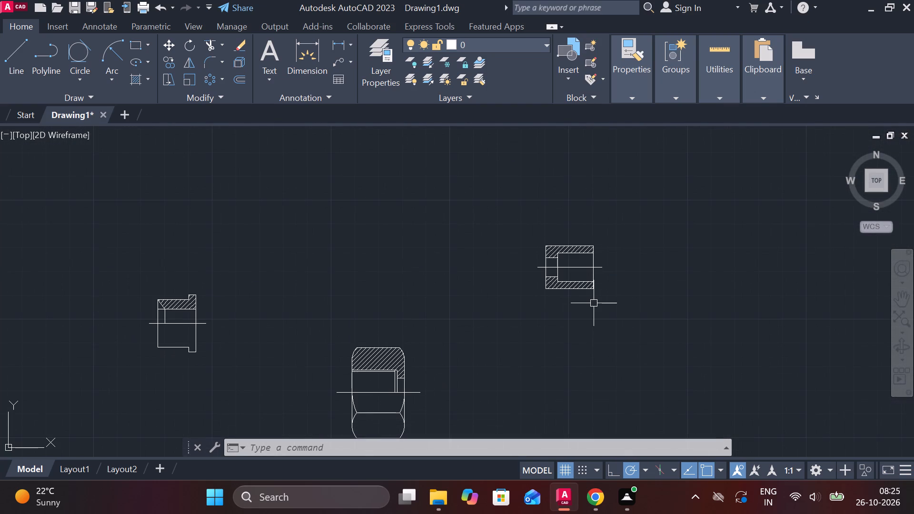
scroll(594, 303, "down", 2)
middle_click_drag(619, 324, 504, 279)
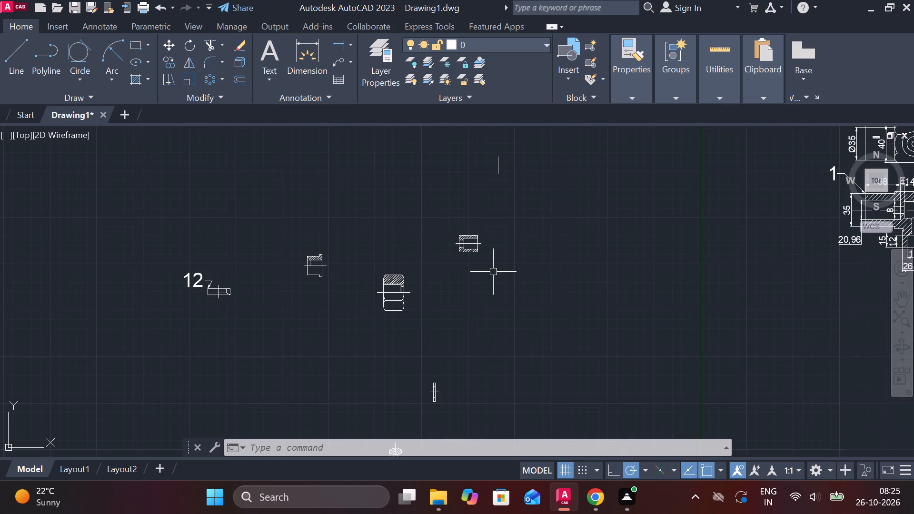
middle_click_drag(774, 320, 498, 323)
middle_click_drag(586, 316, 510, 324)
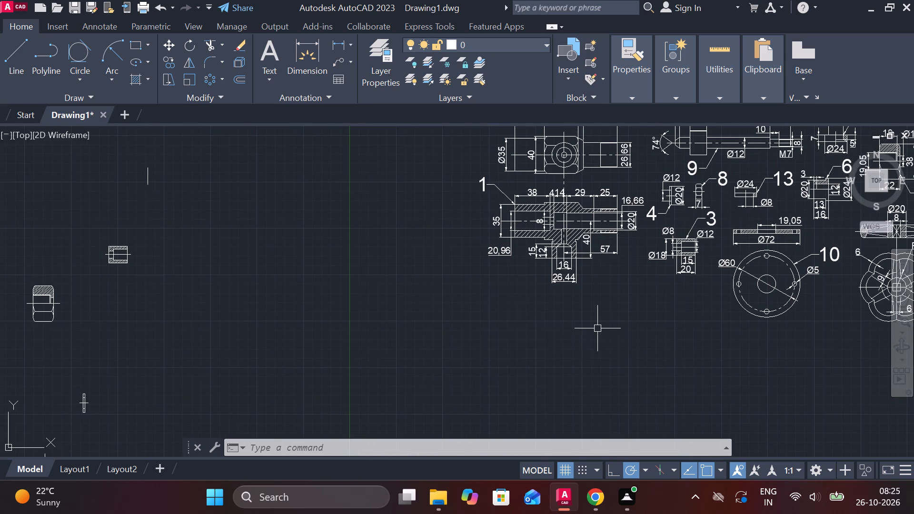
middle_click_drag(481, 297, 308, 299)
middle_click_drag(365, 297, 325, 322)
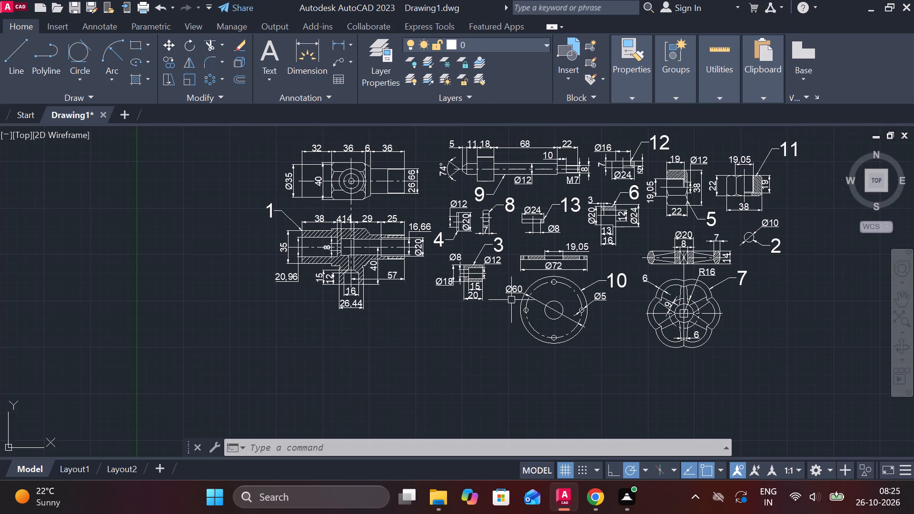
scroll(606, 148, "up", 1)
scroll(632, 188, "up", 1)
scroll(650, 189, "down", 1)
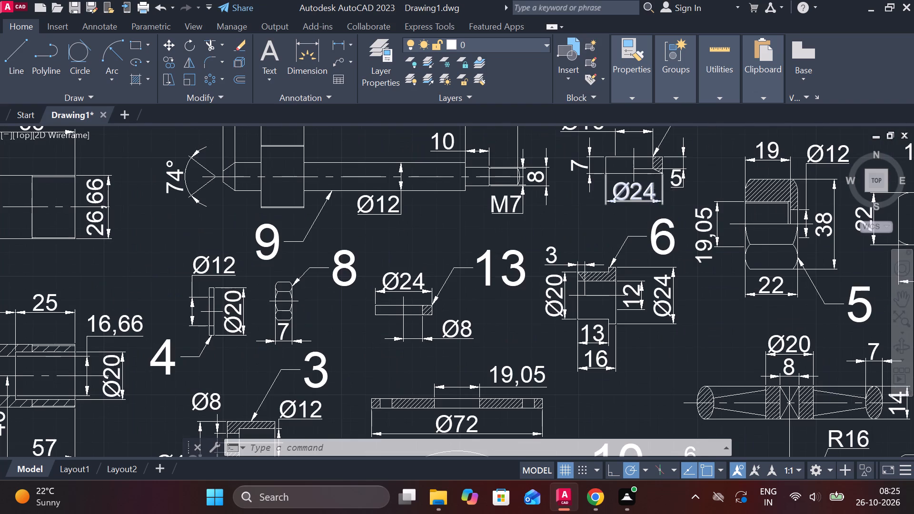
scroll(650, 189, "down", 1)
scroll(447, 280, "down", 1)
middle_click_drag(337, 266, 633, 308)
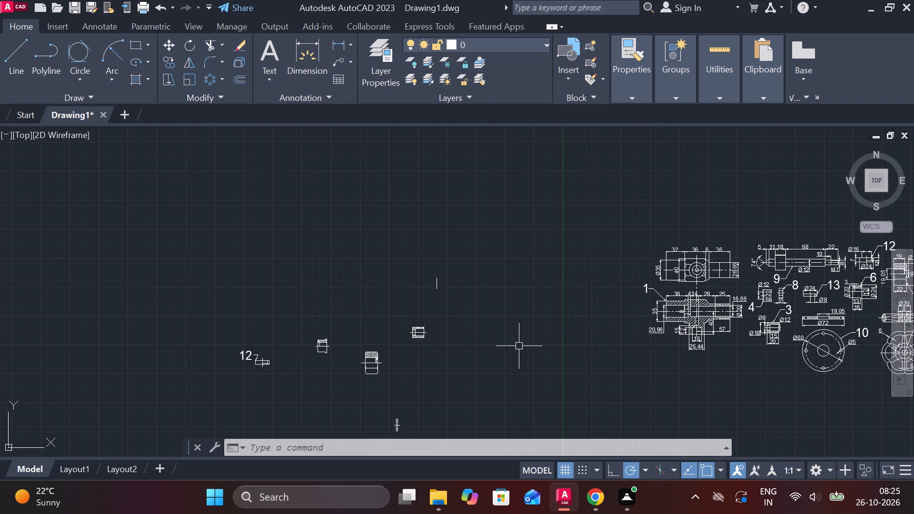
scroll(300, 351, "up", 2)
middle_click_drag(372, 368, 386, 223)
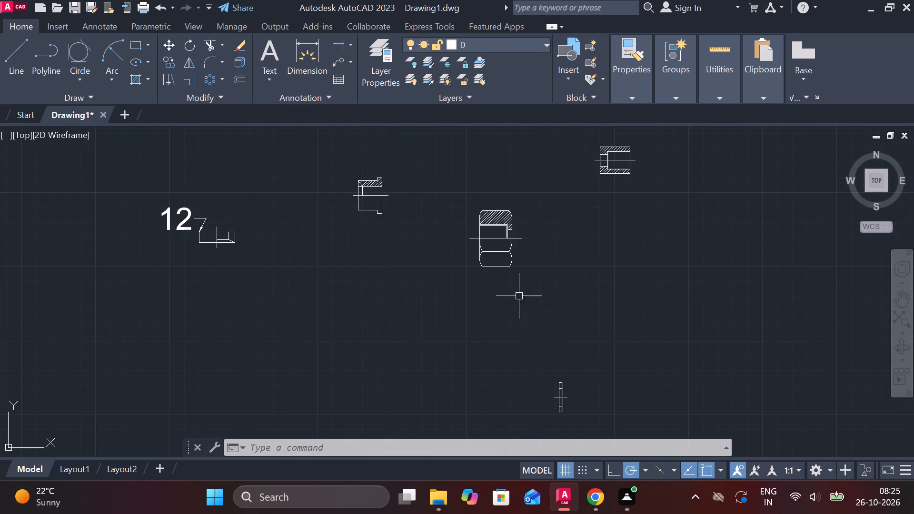
scroll(526, 310, "down", 1)
middle_click_drag(491, 354, 531, 204)
middle_click_drag(641, 237, 623, 281)
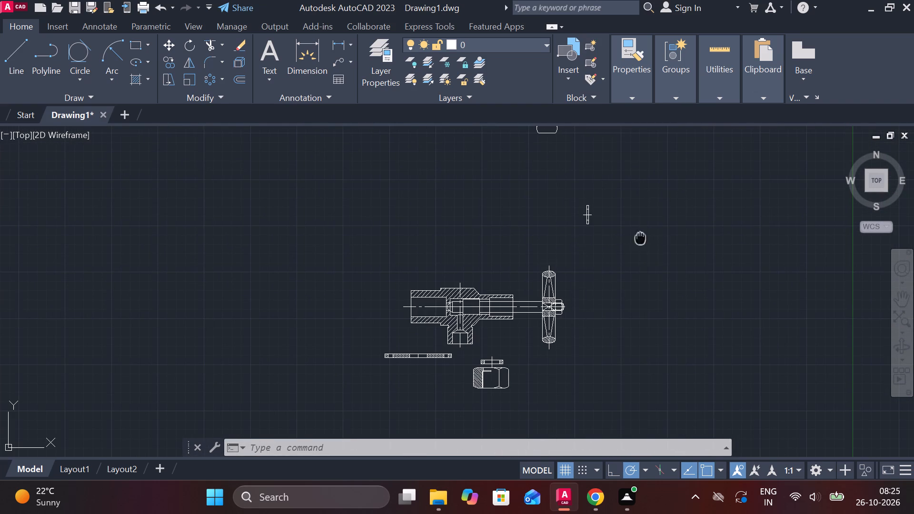
middle_click_drag(623, 281, 542, 388)
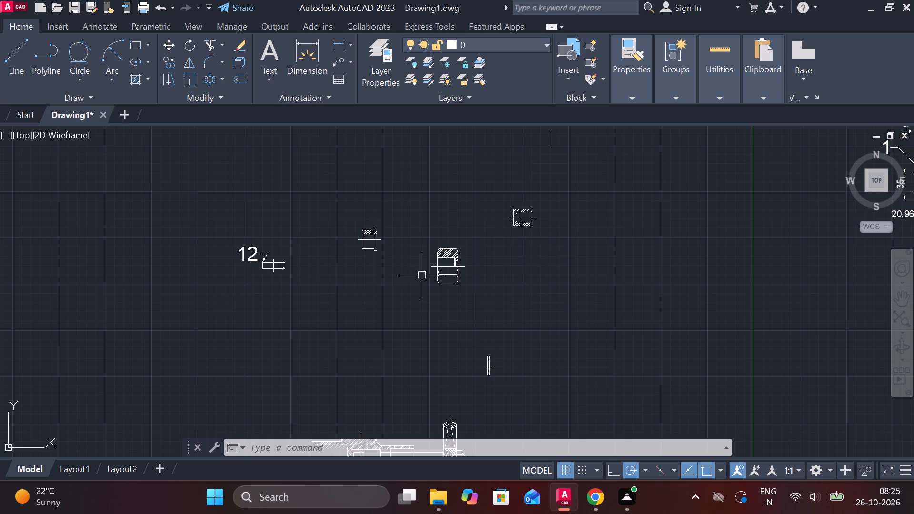
Erase the number 12 leader from the part 12 ring copy.
scroll(373, 244, "up", 1)
middle_click_drag(308, 280, 504, 289)
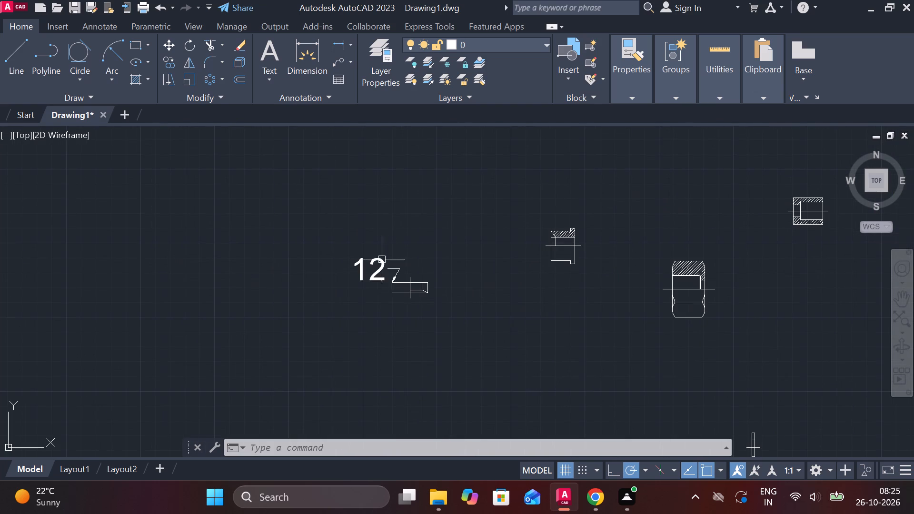
left_click(374, 263)
type("E")
key("space")
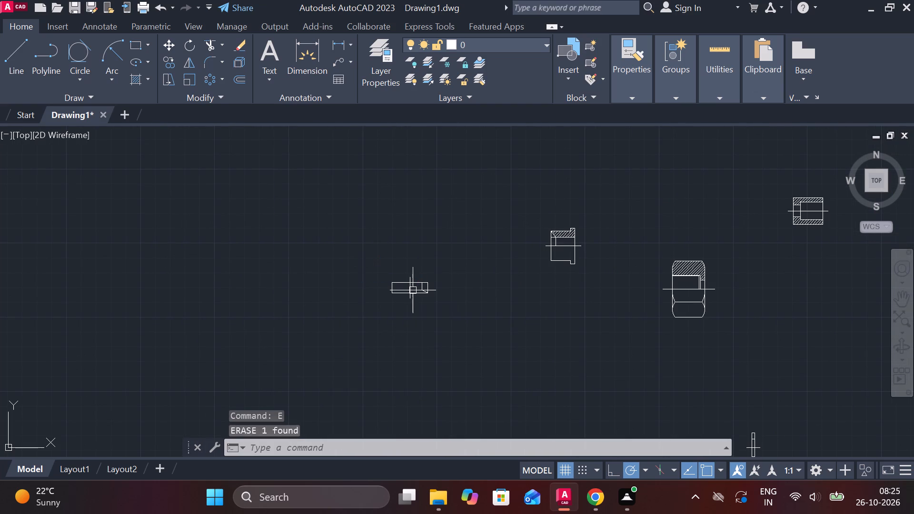
Mirror the part 12 ring's inner wall, chamfer and bore edge lines about its vertical centreline, keeping the originals.
scroll(413, 290, "up", 4)
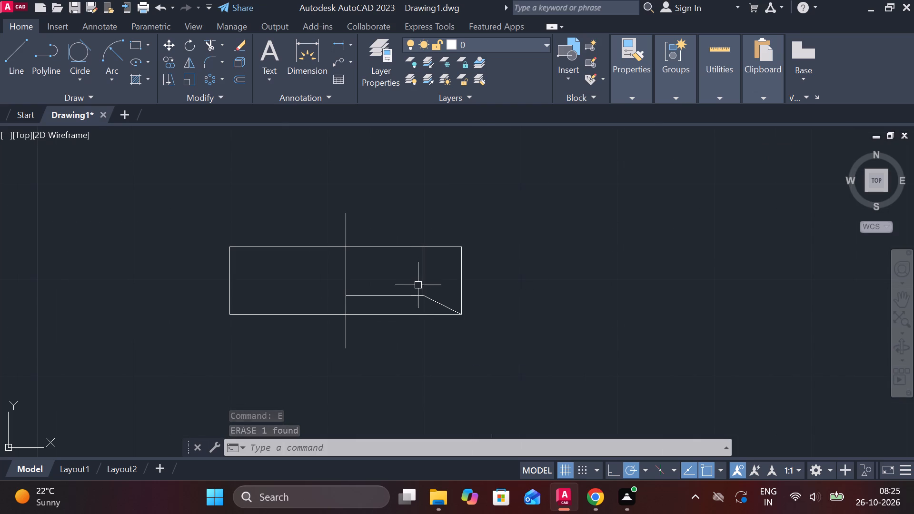
left_click(422, 283)
left_click(440, 308)
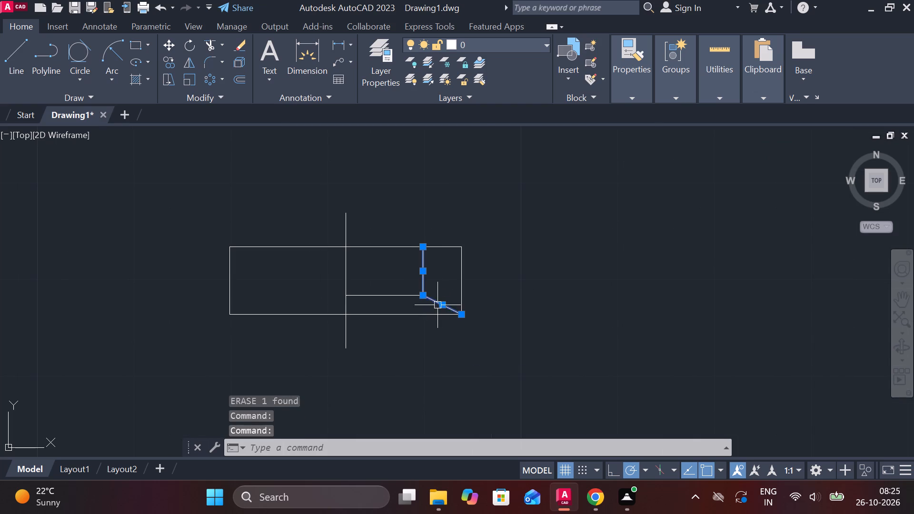
left_click(408, 296)
type("MI")
key("space")
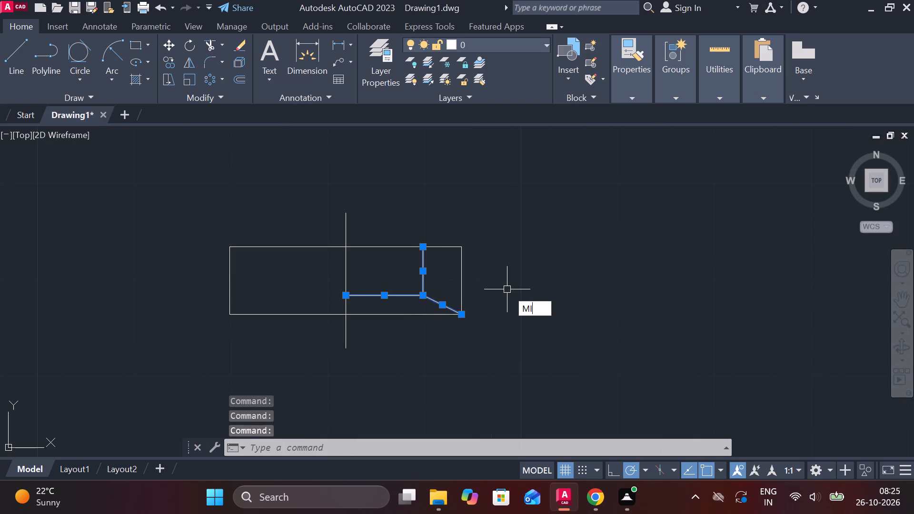
left_click(352, 315)
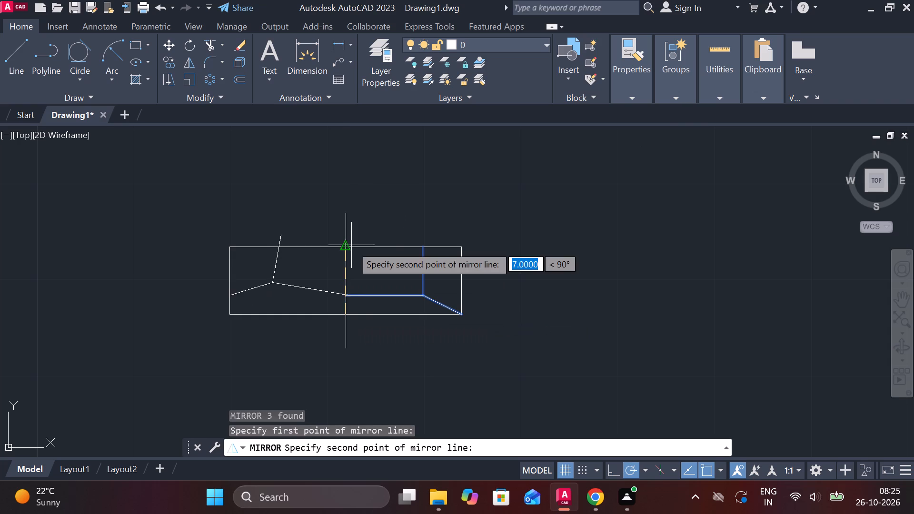
left_click(347, 246)
left_click_drag(379, 300, 347, 246)
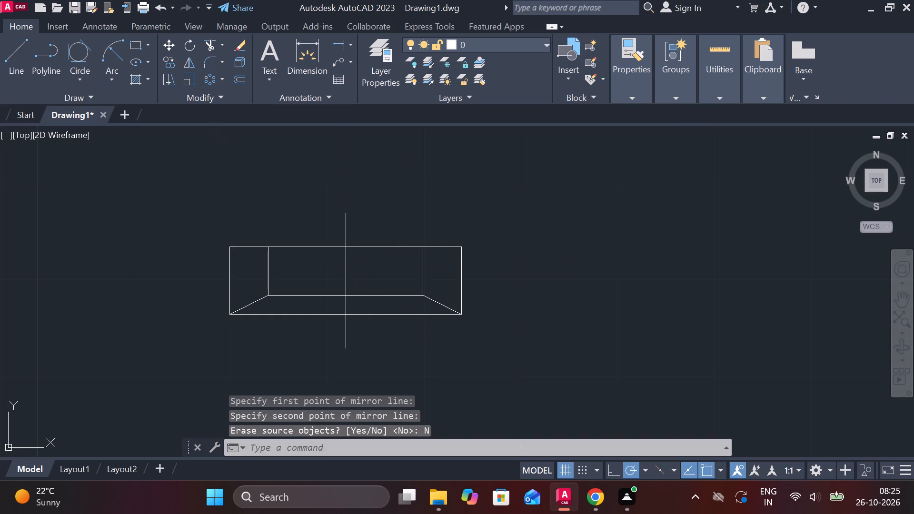
Hatch the cut wall sections on both sides of the part 12 ring.
left_click(136, 83)
left_click(250, 266)
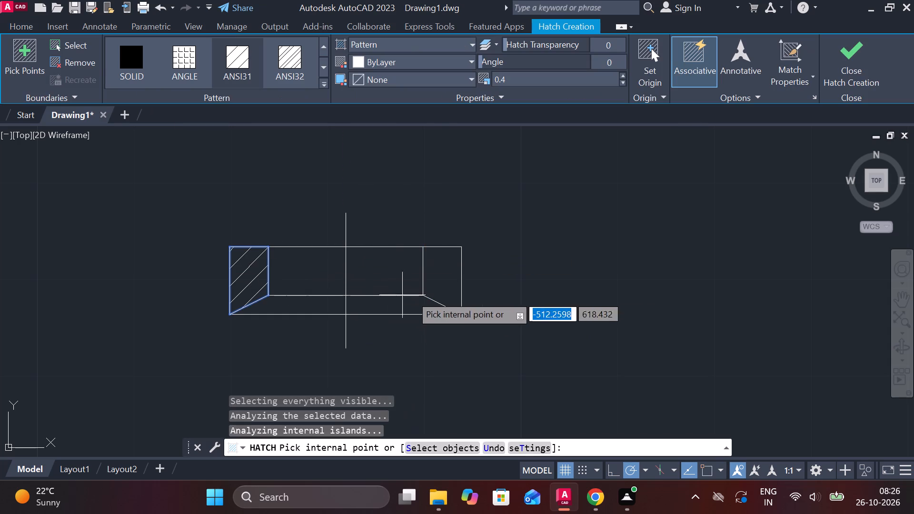
left_click(456, 283)
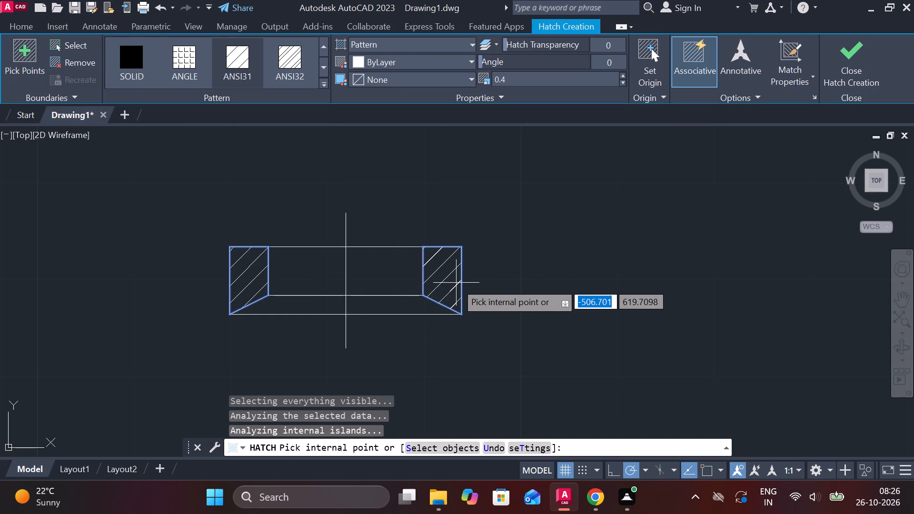
left_click(850, 59)
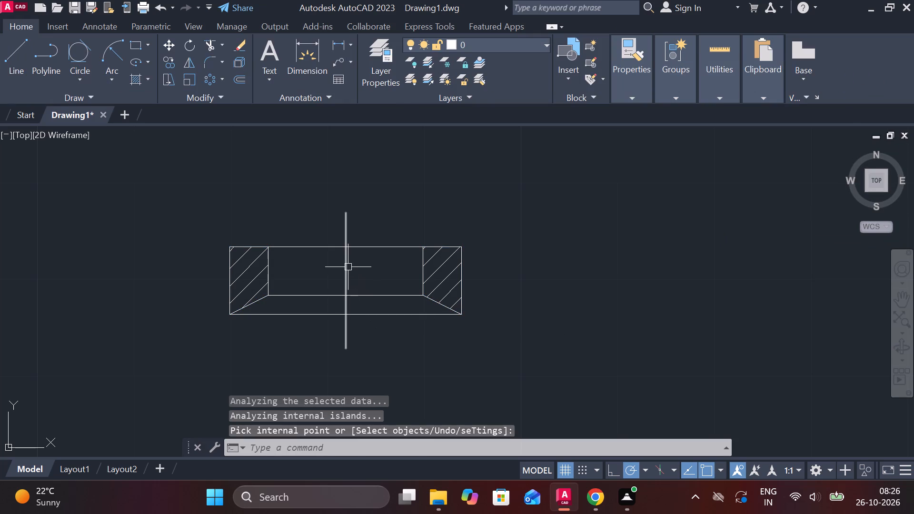
Move the completed part 12 ring with its centreline from its remote spot to the open space beside the valve body's lower port.
left_click(348, 266)
left_click_drag(491, 347, 453, 323)
left_click(193, 219)
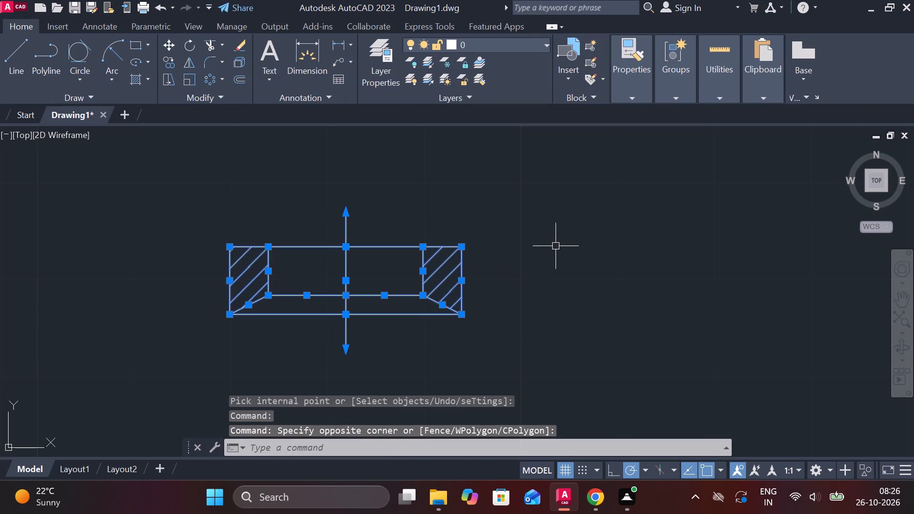
key("m")
key("Return")
left_click(349, 292)
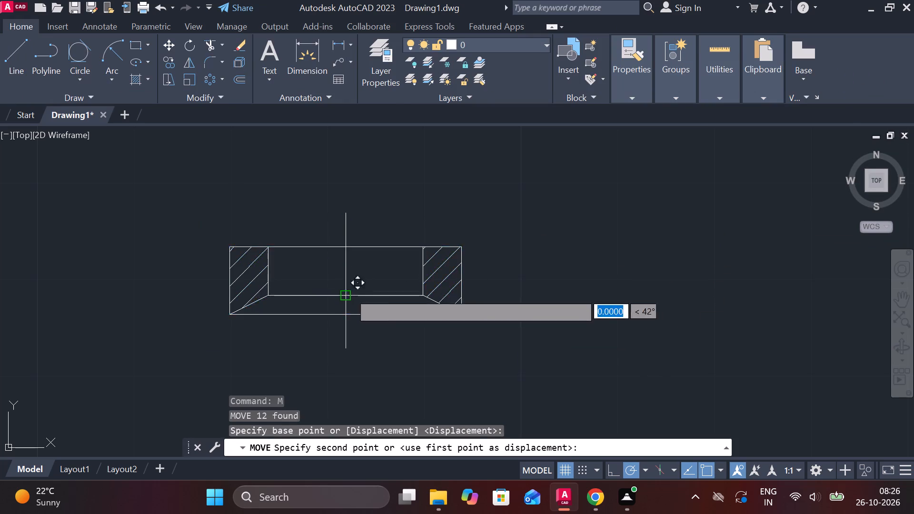
scroll(473, 287, "down", 6)
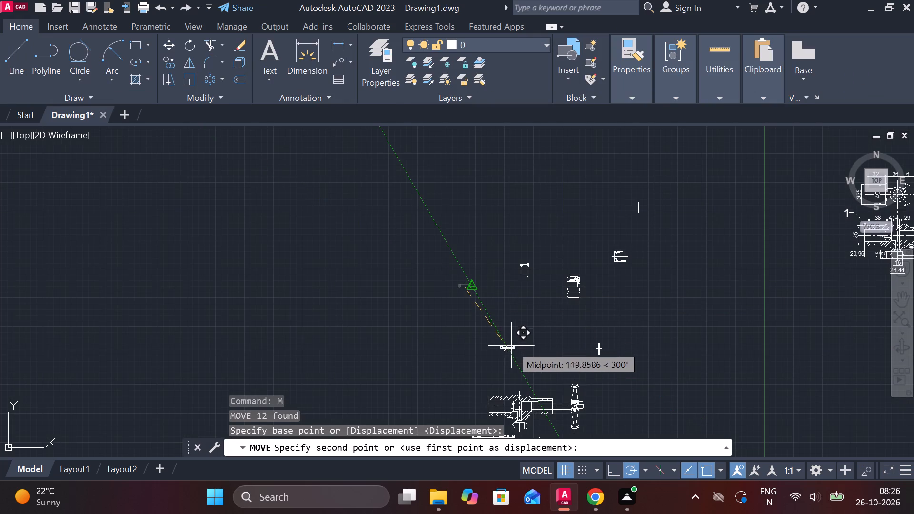
scroll(514, 356, "up", 2)
middle_click_drag(509, 351, 500, 176)
scroll(501, 376, "up", 3)
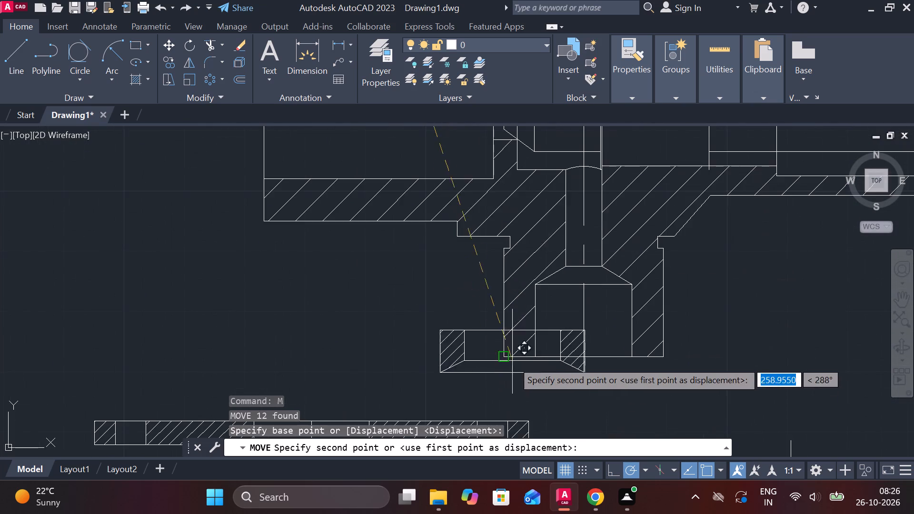
scroll(541, 353, "up", 2)
middle_click_drag(533, 352, 431, 257)
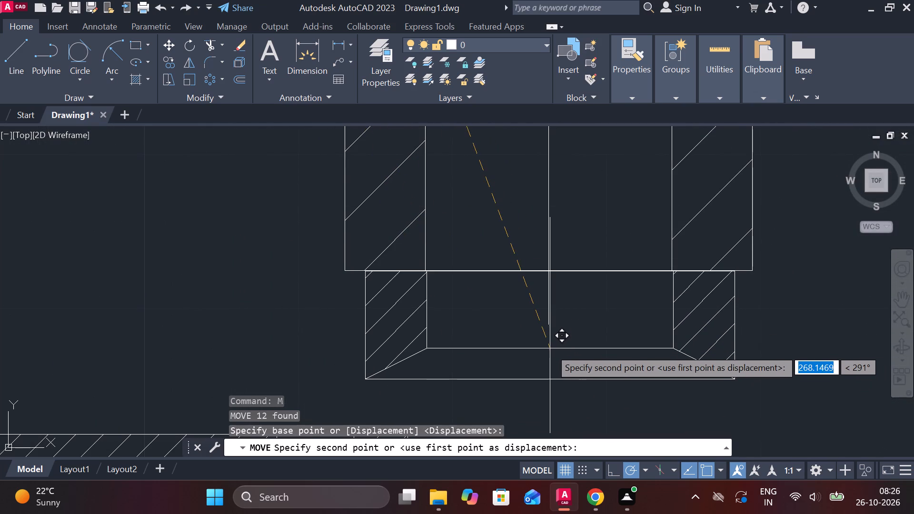
scroll(548, 348, "down", 1)
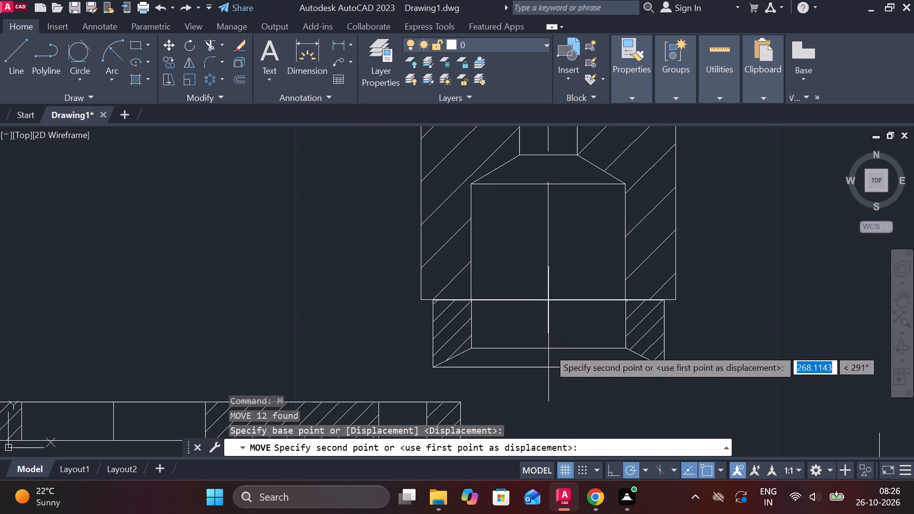
middle_click_drag(548, 348, 517, 315)
left_click(258, 260)
Move the part 12 ring by its top edge midpoint onto the centre of the body's lower port end face.
middle_click_drag(264, 260, 296, 267)
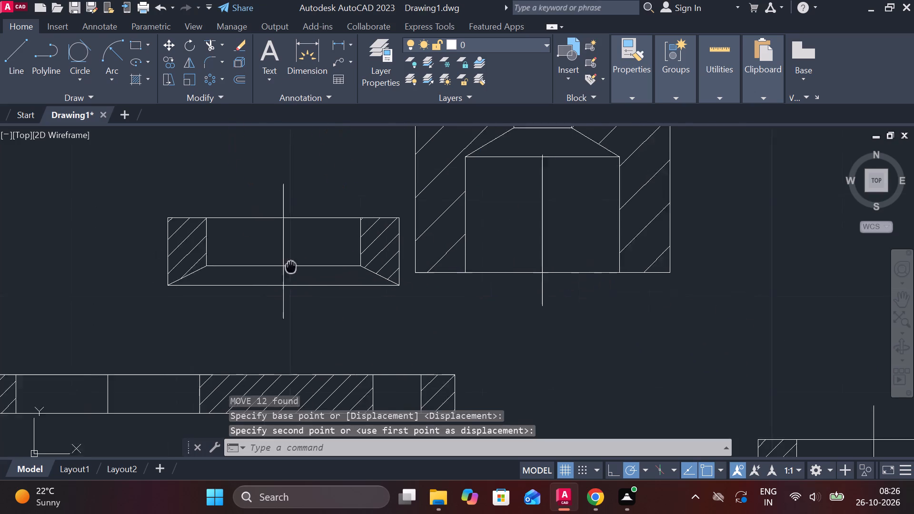
middle_click_drag(296, 267, 343, 277)
left_click_drag(453, 313, 452, 308)
left_click(192, 215)
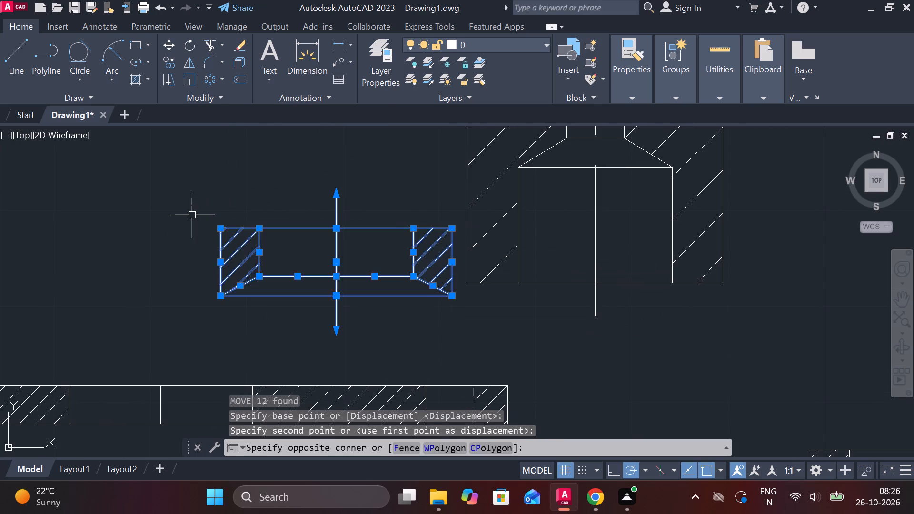
key("m")
key("Return")
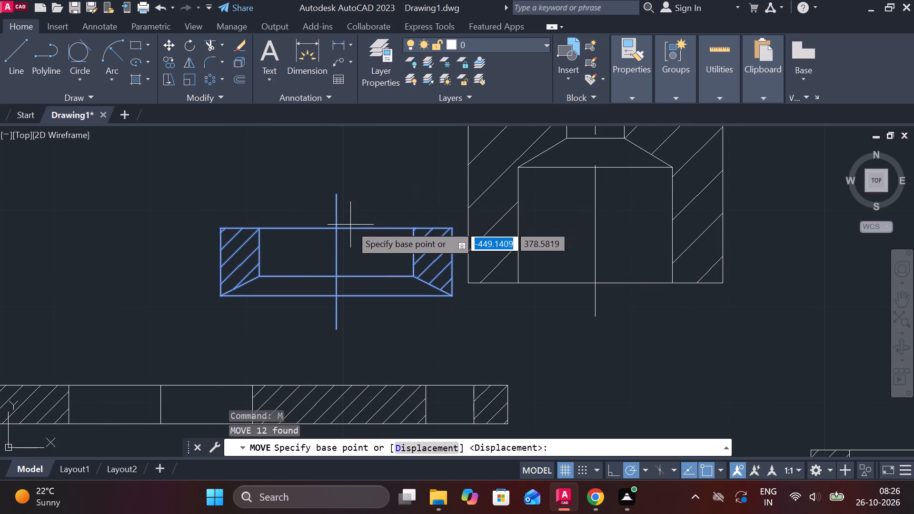
left_click(339, 227)
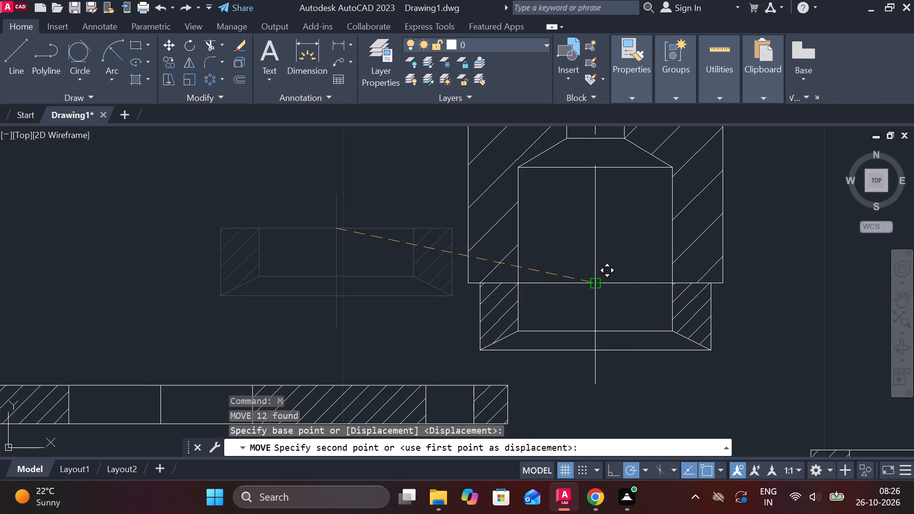
left_click(596, 283)
Move the long, thin hatched plate copy horizontally away from the lower port, without including the part 12 ring.
scroll(637, 297, "down", 1)
middle_click_drag(666, 364, 666, 364)
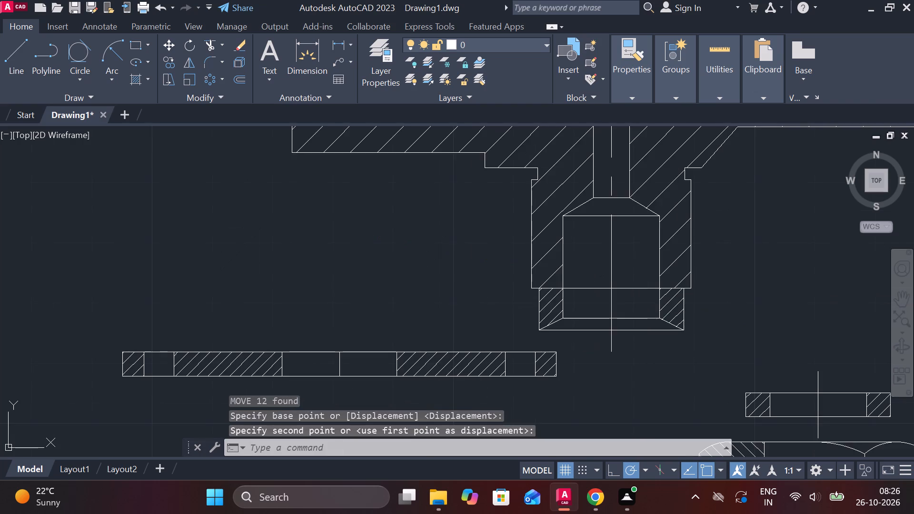
middle_click_drag(666, 364, 582, 283)
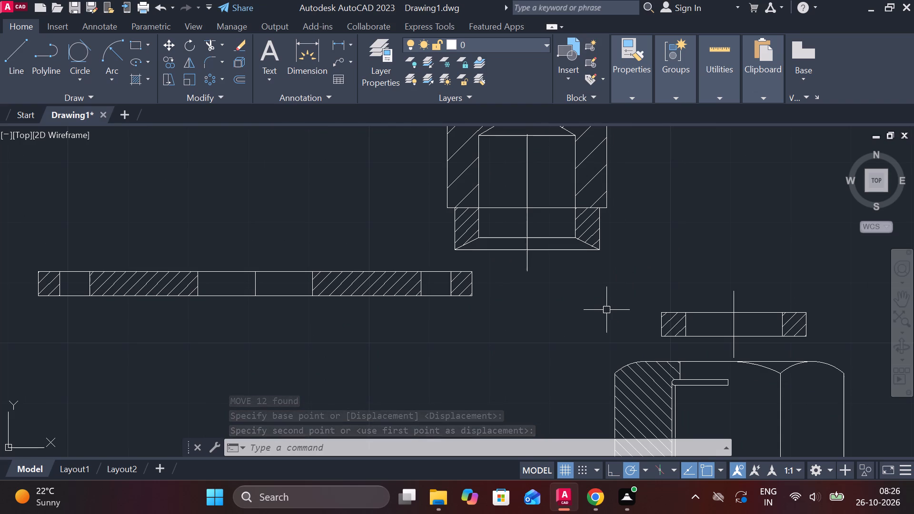
scroll(492, 310, "down", 1)
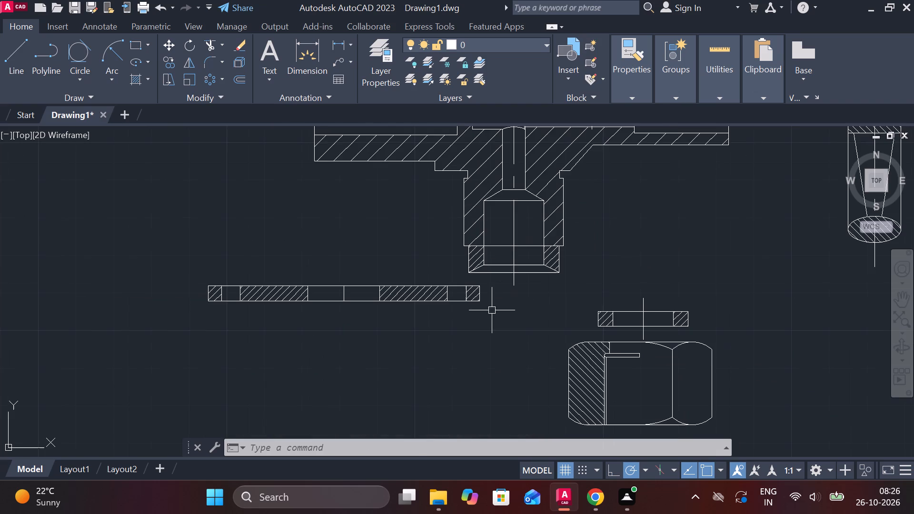
left_click_drag(499, 313, 489, 301)
left_click(167, 259)
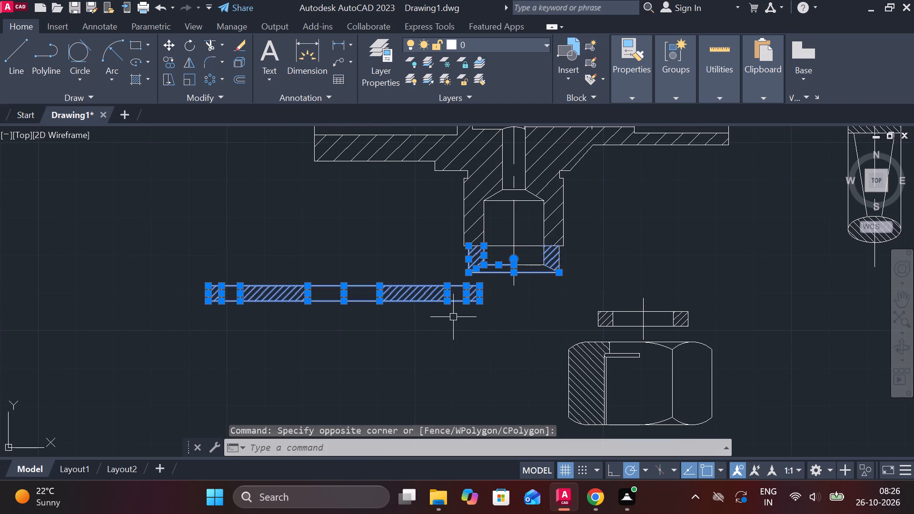
key("Escape")
left_click_drag(506, 330, 497, 323)
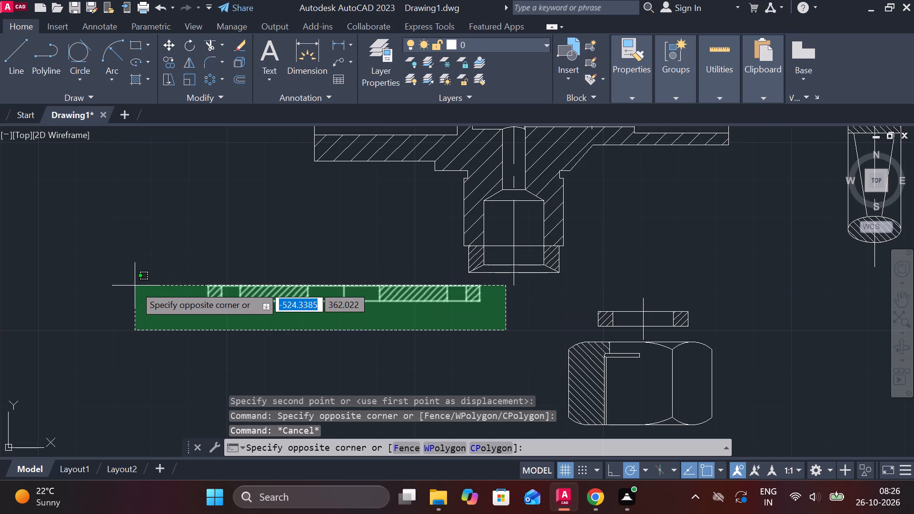
left_click(130, 281)
key("m")
key("Return")
left_click(308, 316)
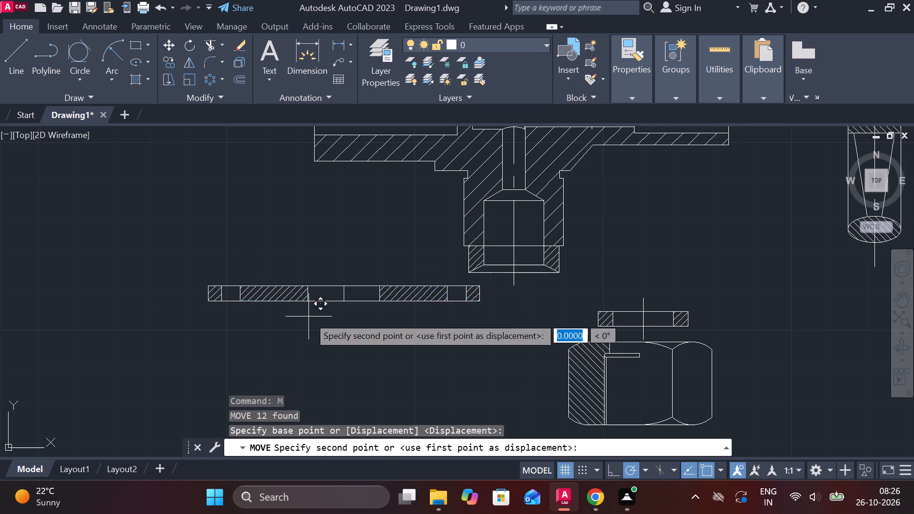
left_click(226, 316)
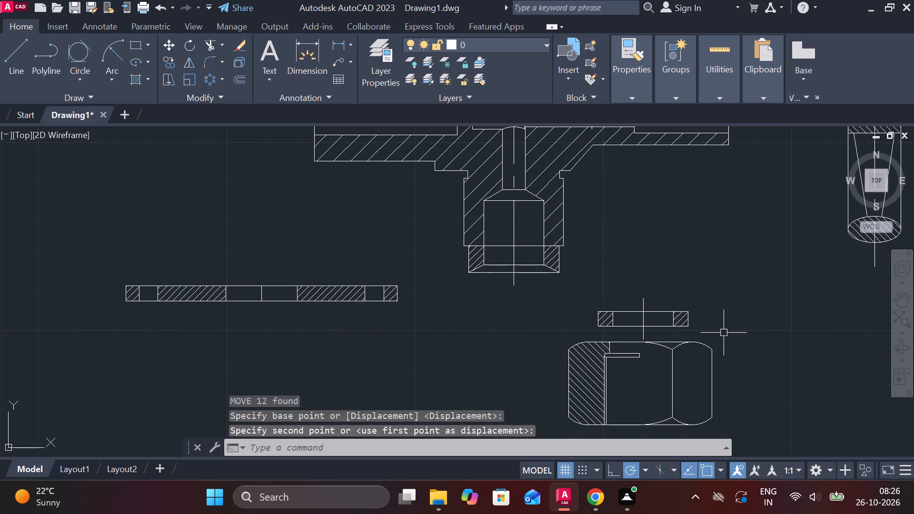
Move the thin hatched ring above the hex nut by its top centre onto the part 12 ring's bottom edge centre.
left_click_drag(708, 333, 692, 330)
left_click(572, 296)
key("m")
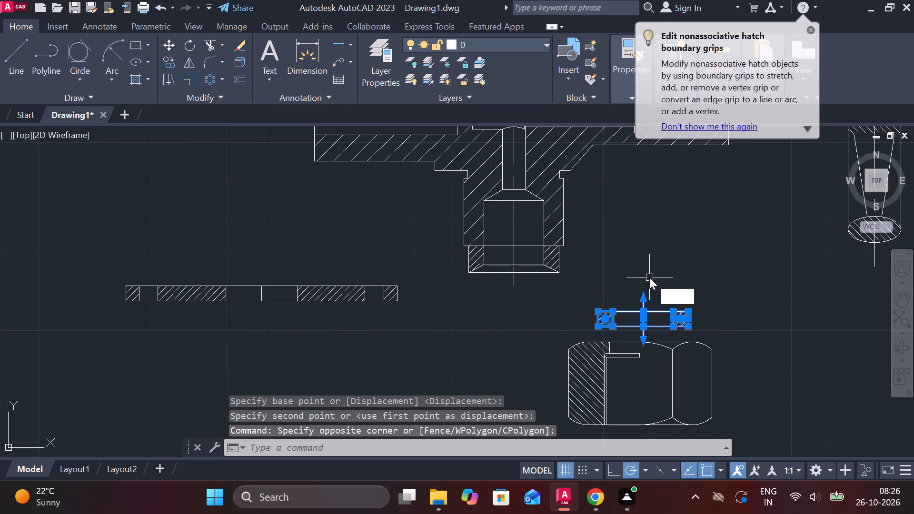
key("Return")
left_click(638, 312)
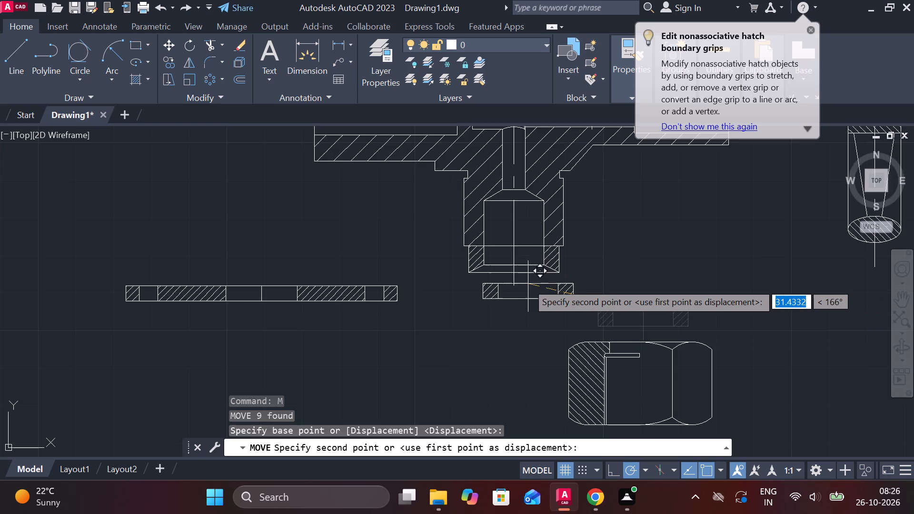
scroll(520, 277, "up", 2)
left_click(498, 264)
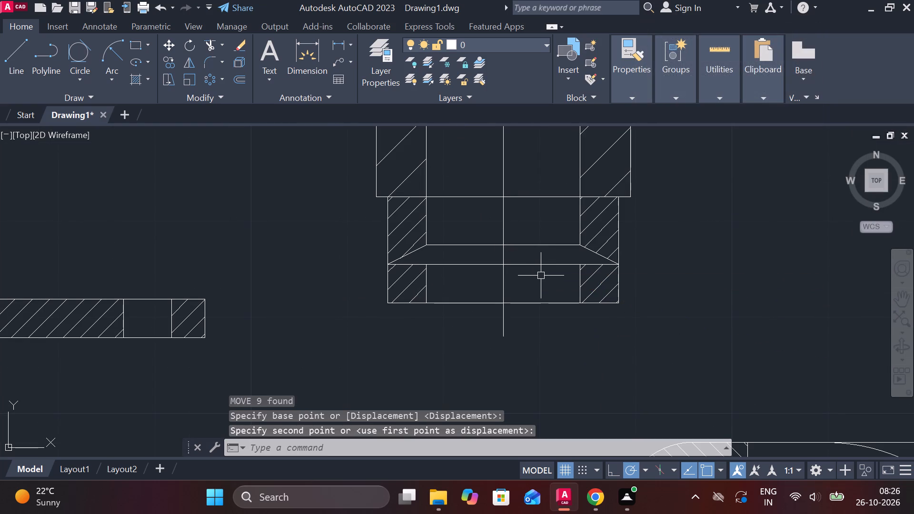
Move the half-sectioned hex nut copy by its bottom edge point to the open space beside the rings at the body's lower port.
scroll(541, 276, "down", 2)
middle_click_drag(650, 315, 620, 243)
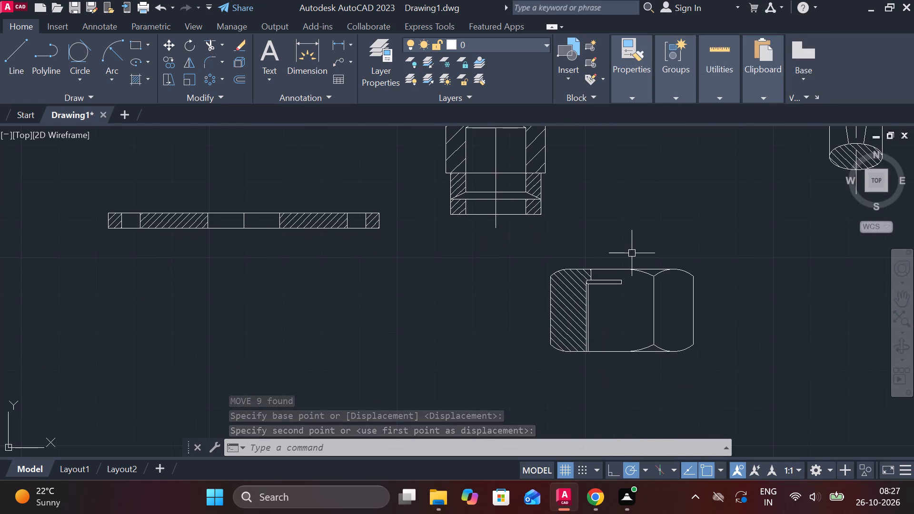
left_click(538, 250)
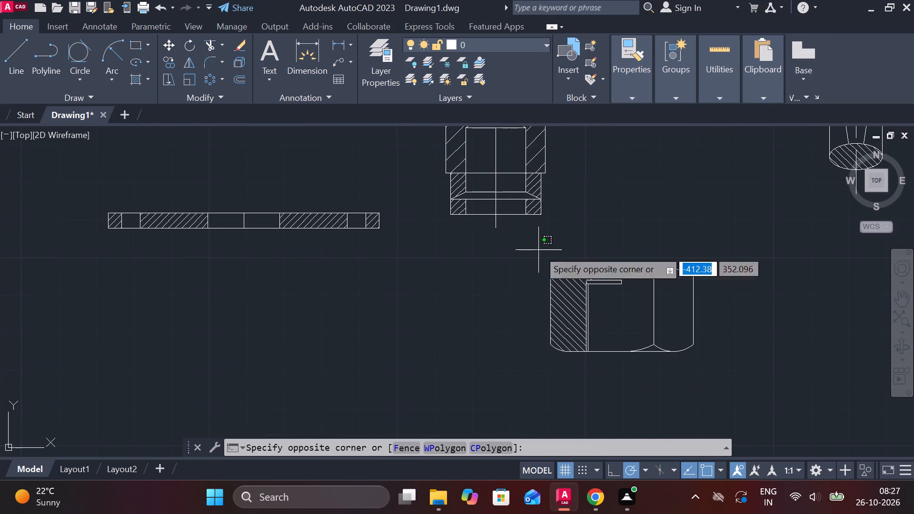
left_click(706, 374)
key("n")
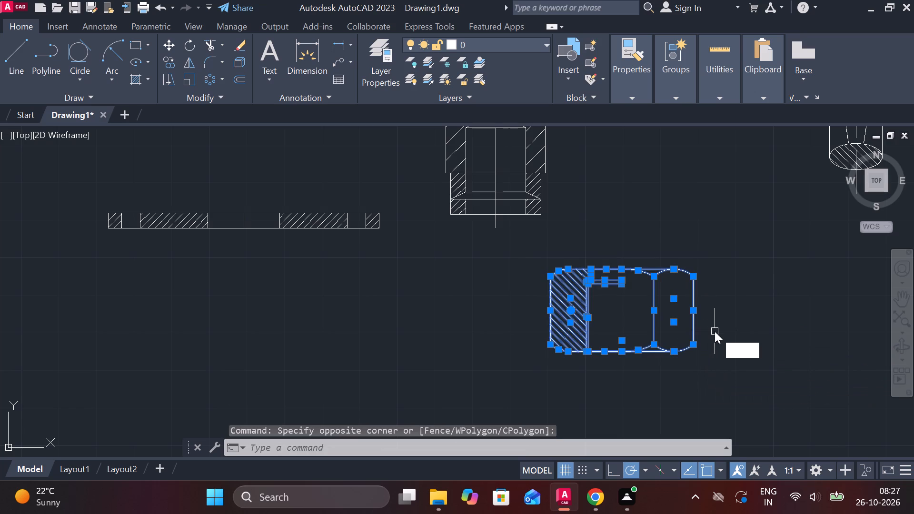
key("BackSpace")
key("BackSpace")
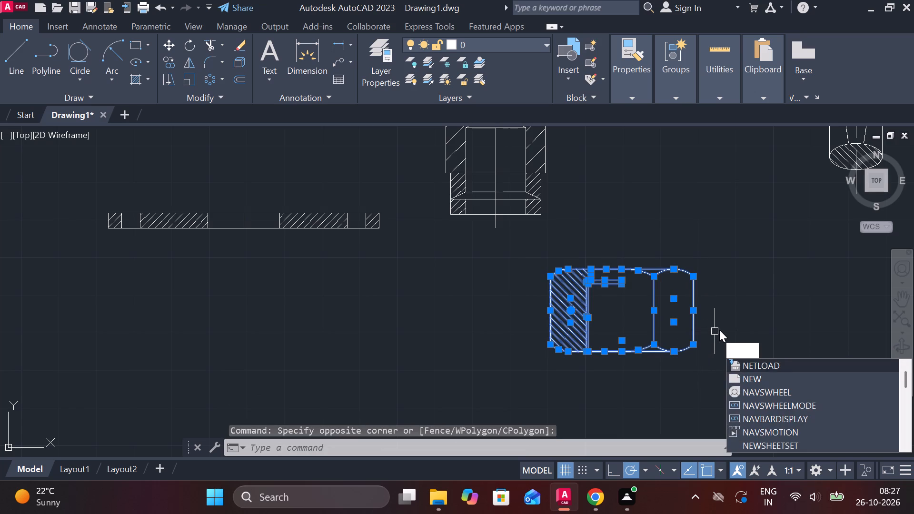
key("m")
key("Return")
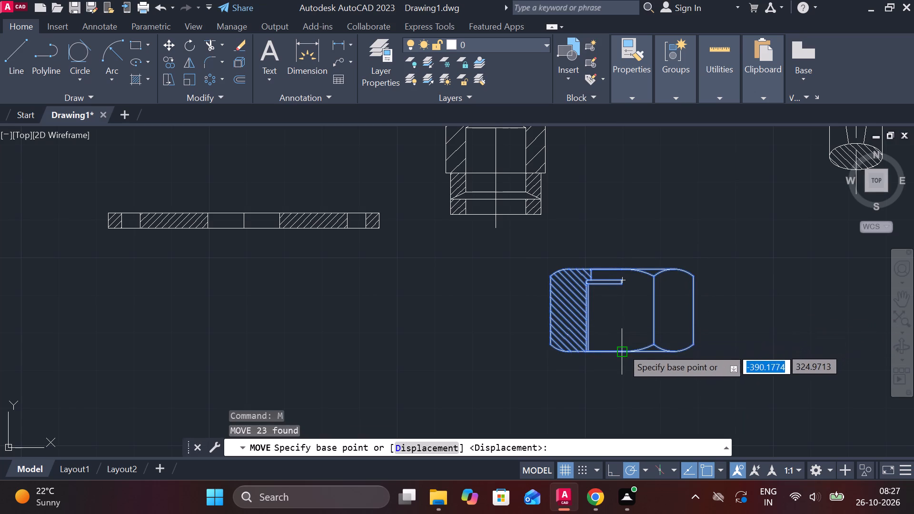
left_click(621, 352)
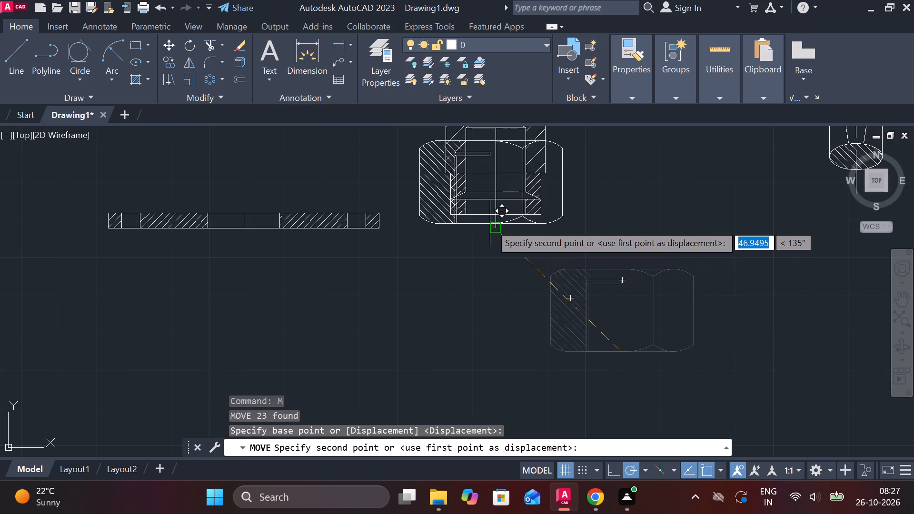
middle_click_drag(497, 215, 497, 278)
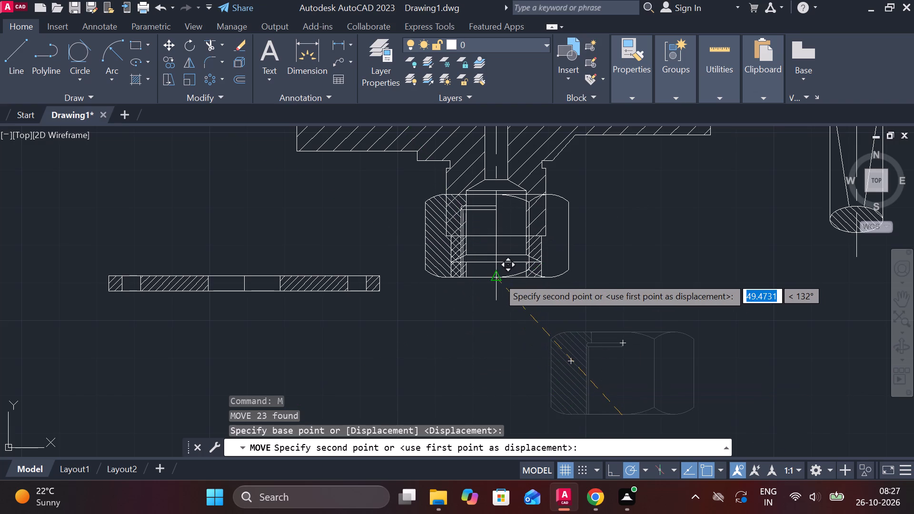
scroll(498, 277, "up", 2)
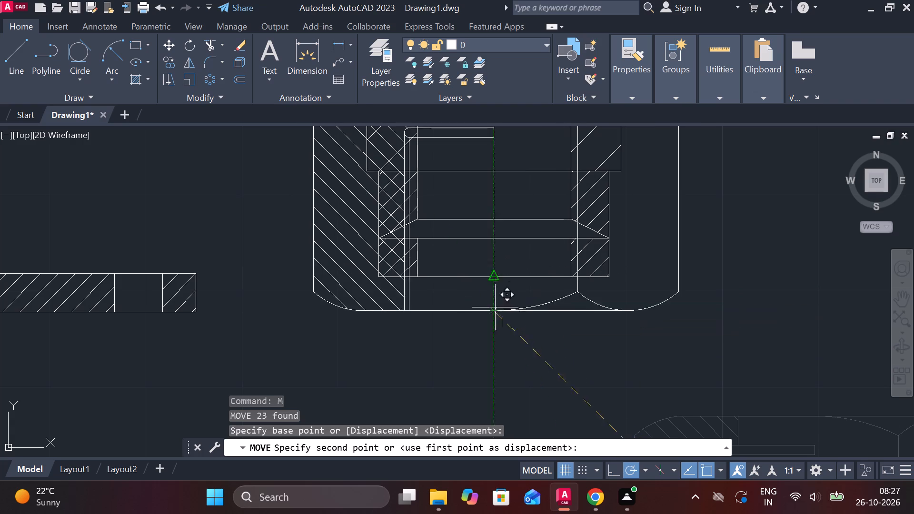
scroll(485, 333, "down", 2)
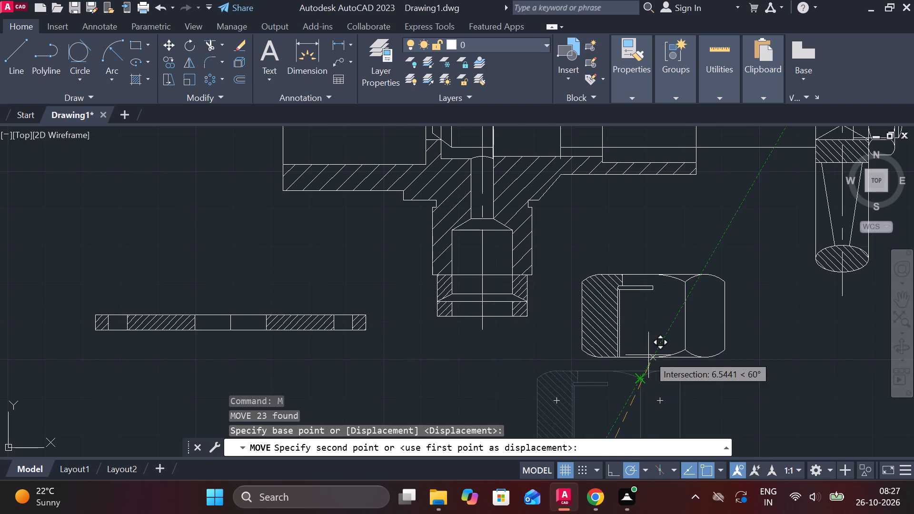
left_click(648, 355)
scroll(729, 338, "down", 1)
middle_click_drag(741, 350, 627, 296)
scroll(669, 308, "down", 1)
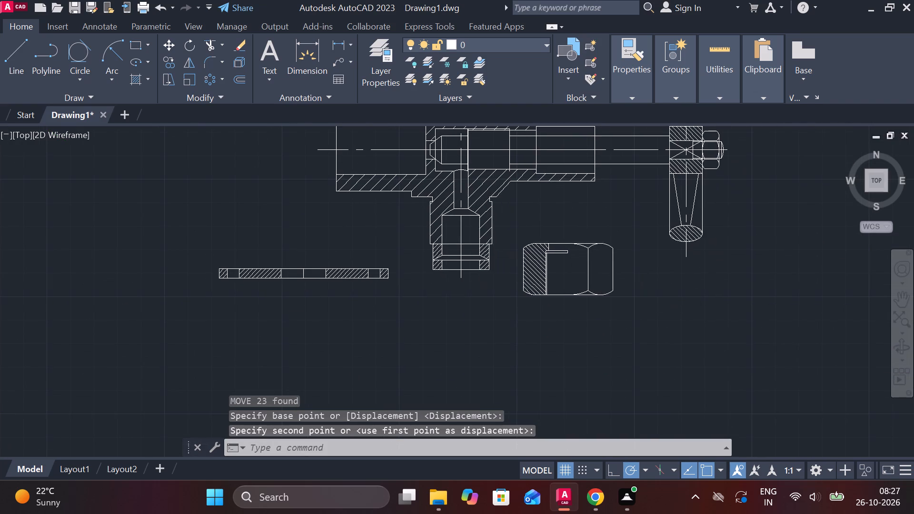
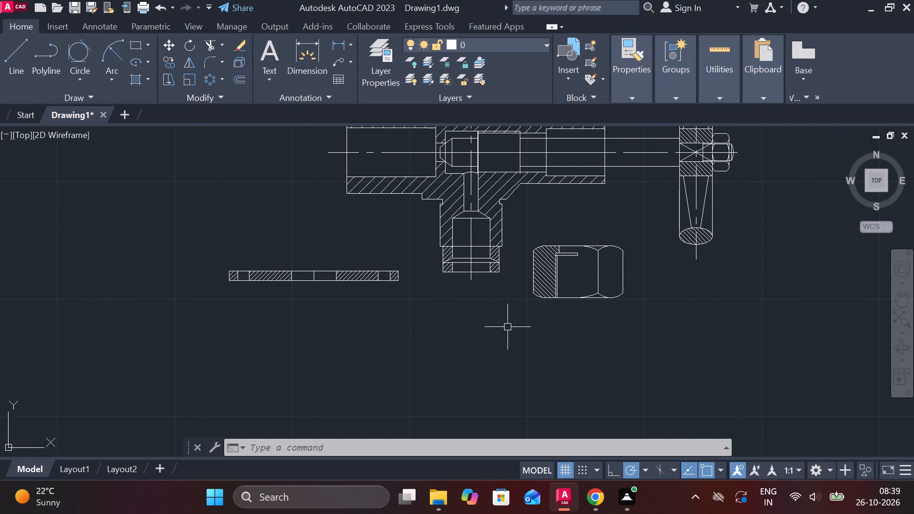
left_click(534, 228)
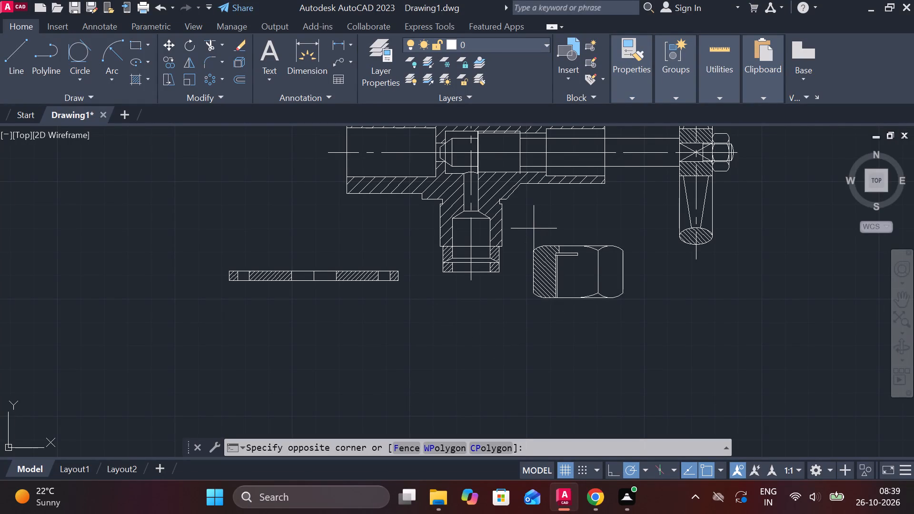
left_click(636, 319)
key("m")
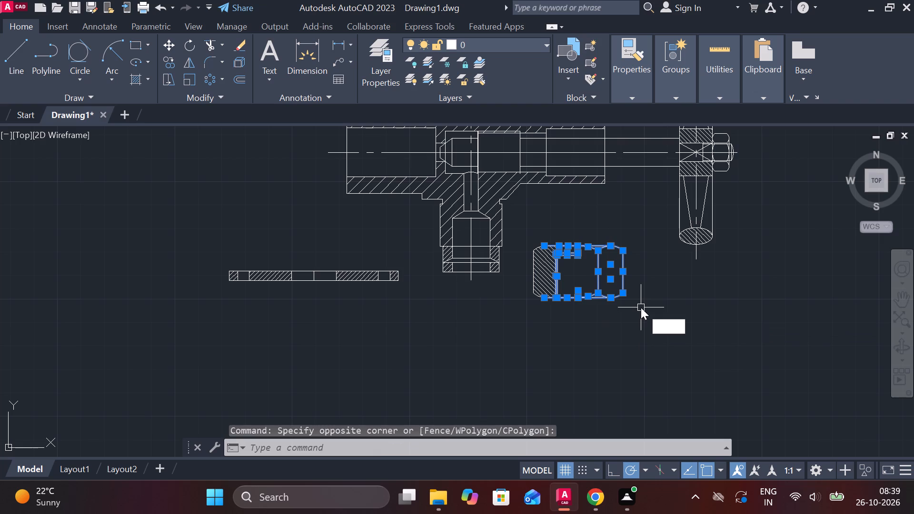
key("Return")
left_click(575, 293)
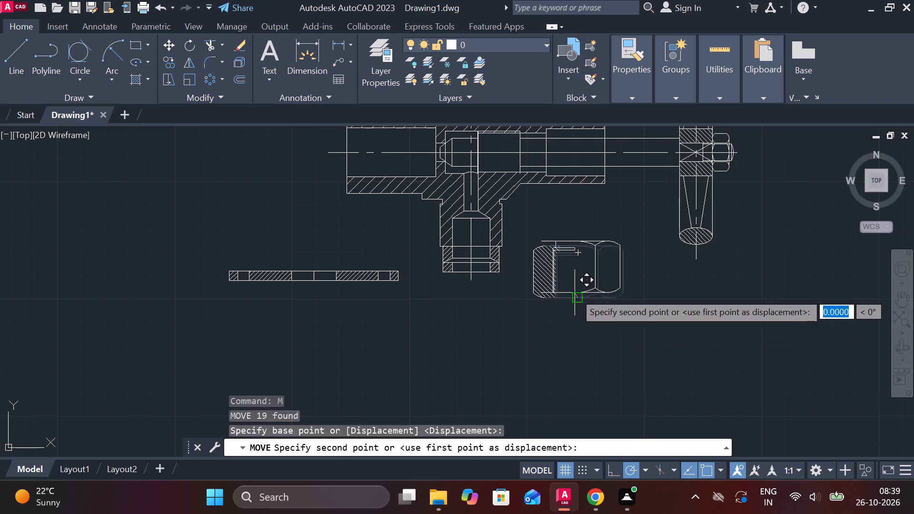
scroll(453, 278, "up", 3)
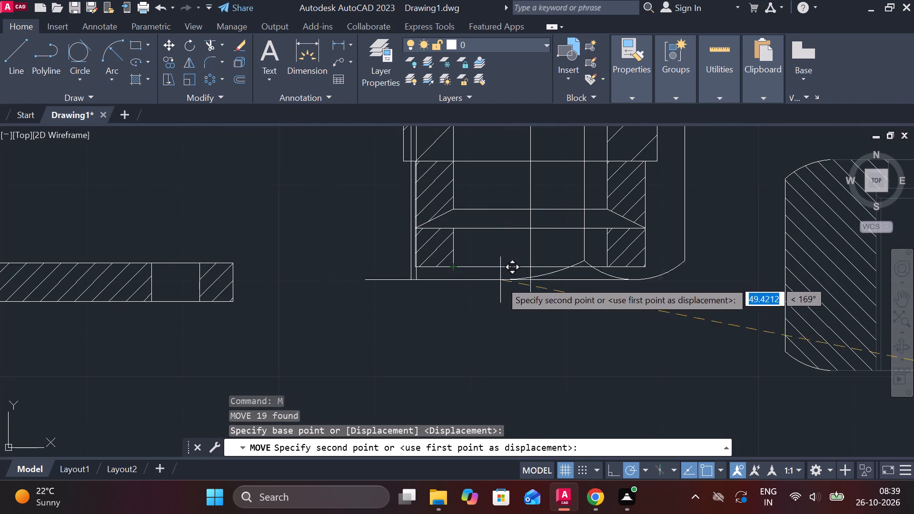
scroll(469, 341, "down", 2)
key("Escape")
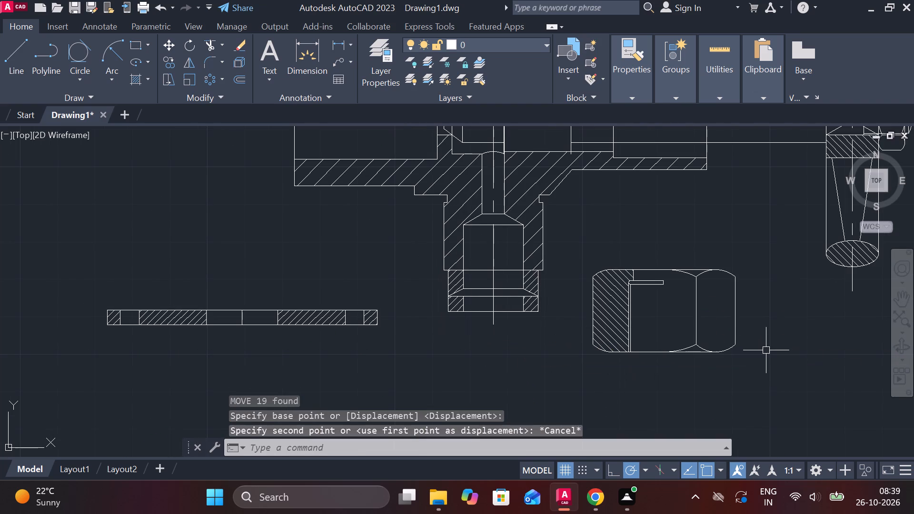
Join the connected outline segments of the separate nut beside the body's lower outlet into polylines.
left_click(766, 350)
left_click(582, 243)
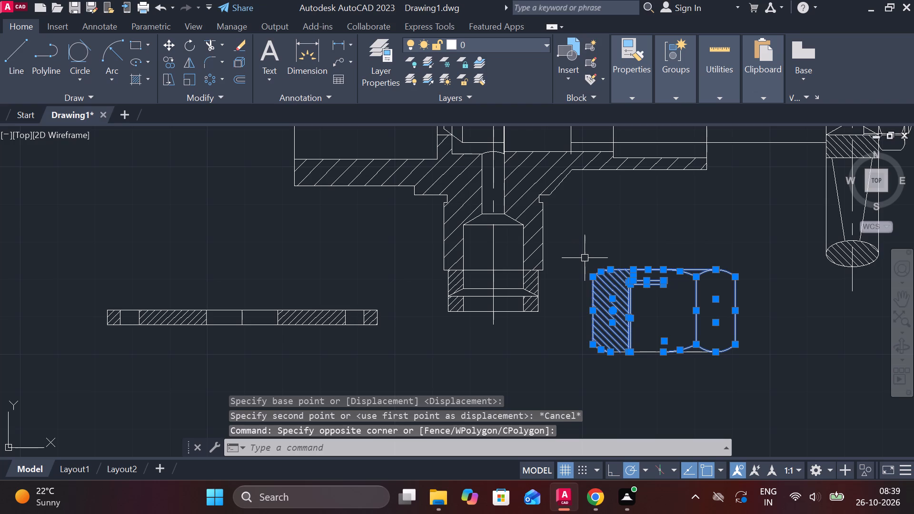
key("j")
key("Return")
Move the whole nut, with its hatch, from its bottom-edge point to the free space just below the body's lower threaded end.
left_click_drag(571, 250, 588, 257)
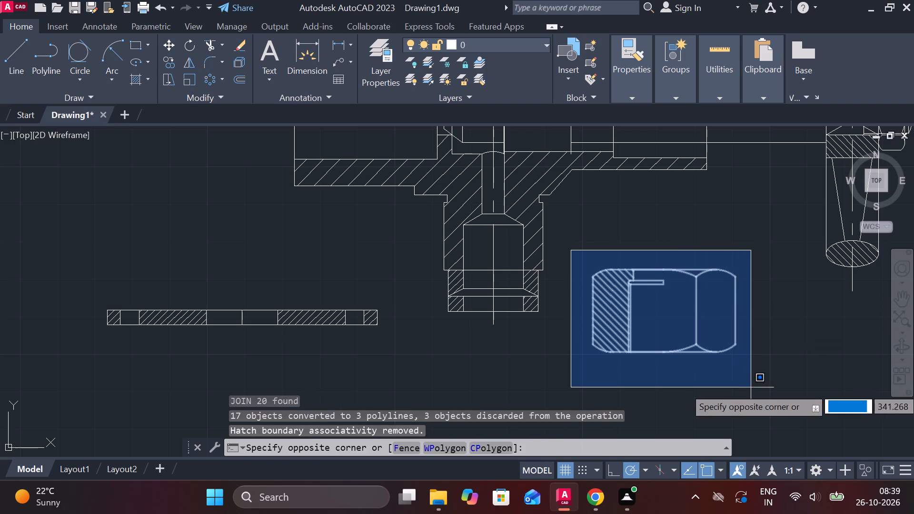
left_click(752, 387)
key("m")
key("Return")
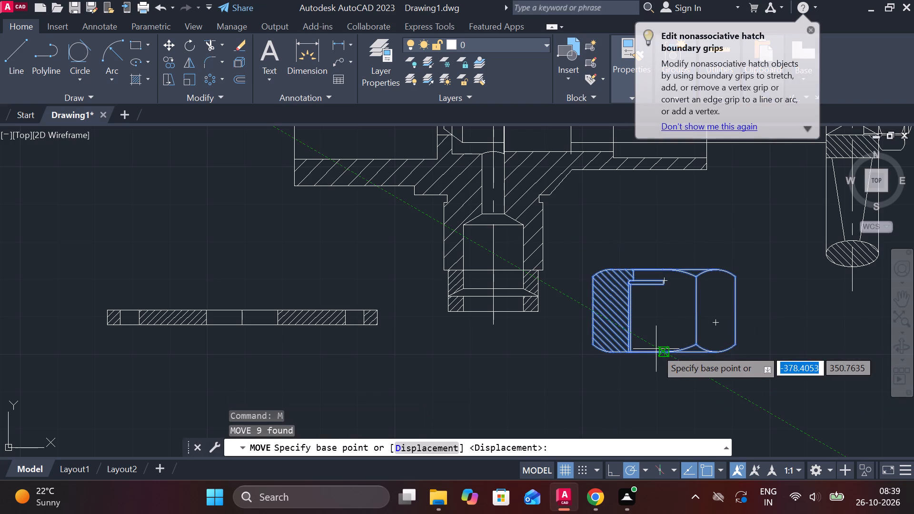
left_click(660, 352)
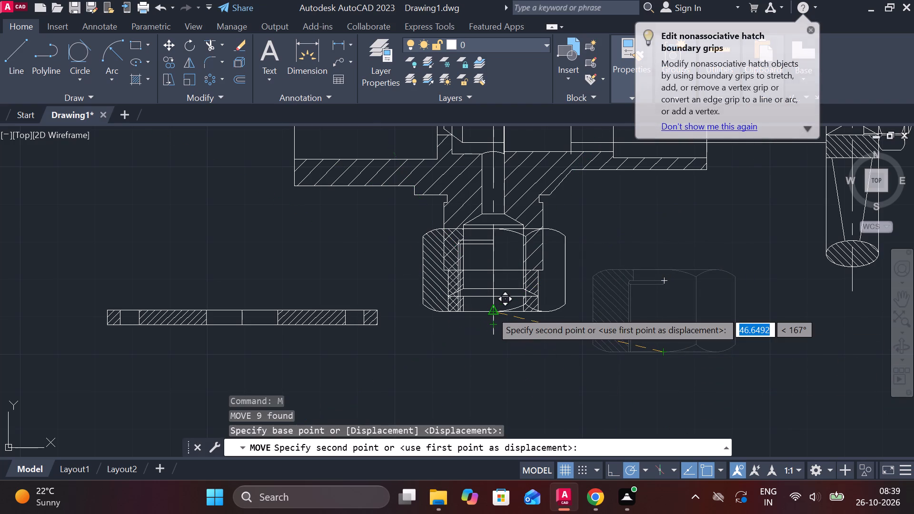
scroll(491, 311, "up", 3)
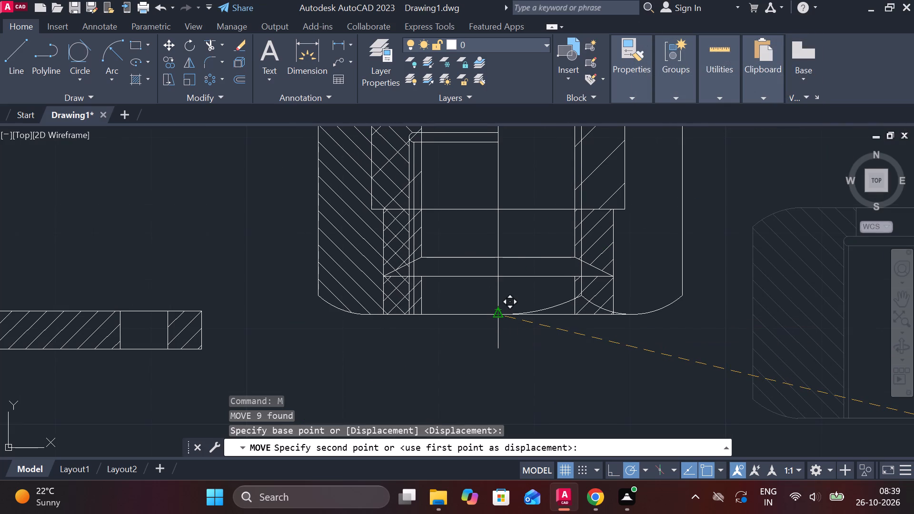
scroll(491, 341, "down", 1)
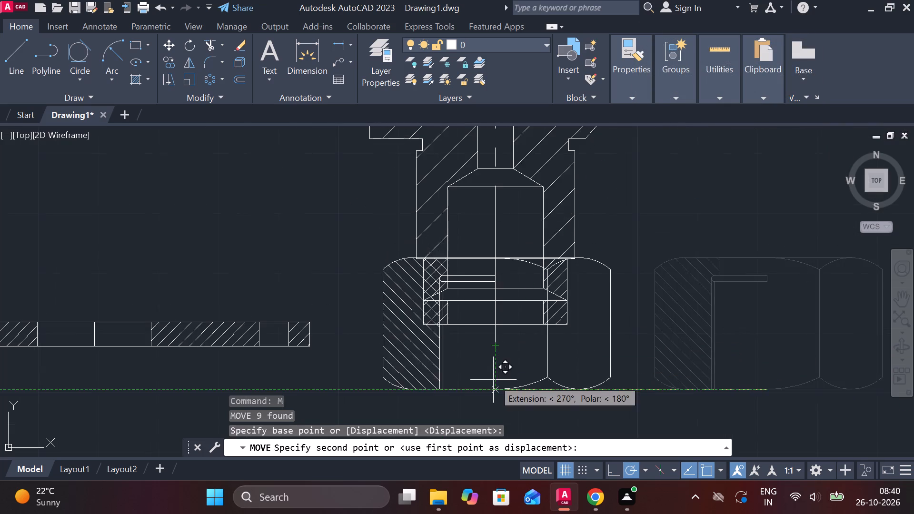
middle_click_drag(493, 380, 456, 248)
left_click(521, 364)
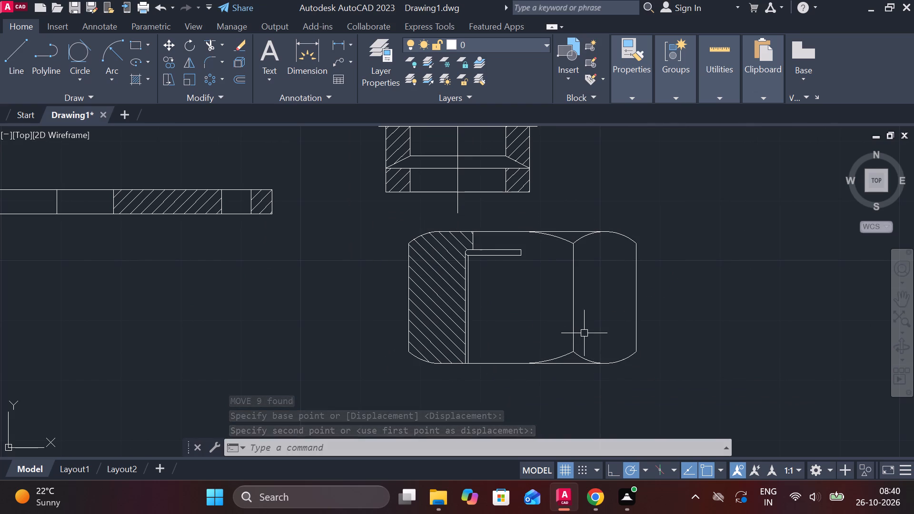
Stretch the lower end of the nut's inner vertical edge line down past the bottom outline.
left_click(574, 304)
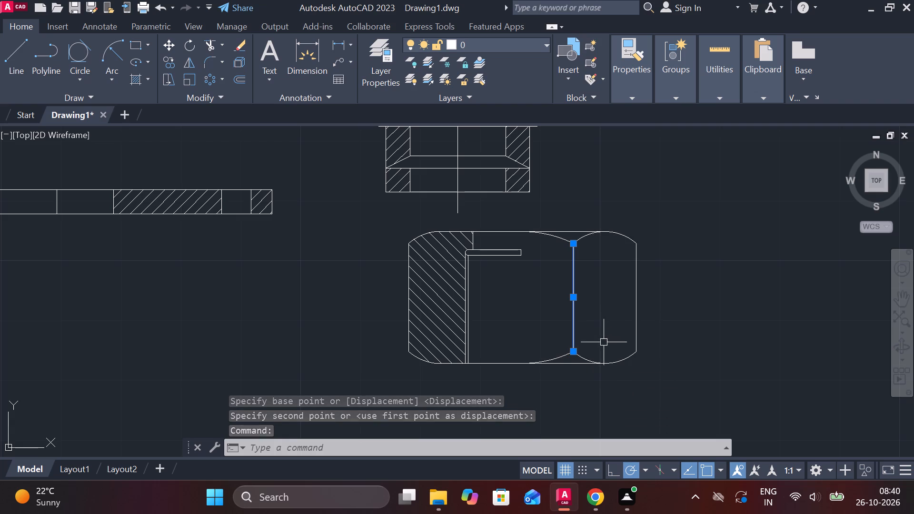
left_click(576, 351)
left_click(576, 396)
key("Escape")
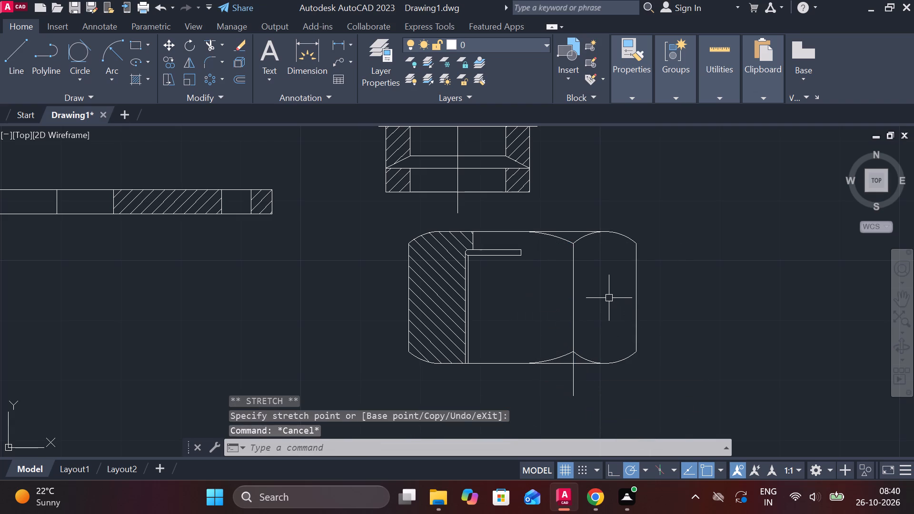
Trim away the curved chamfer arcs on both sides of the nut's vertical edge line, at top and bottom.
type("TR")
key("space")
left_click(554, 236)
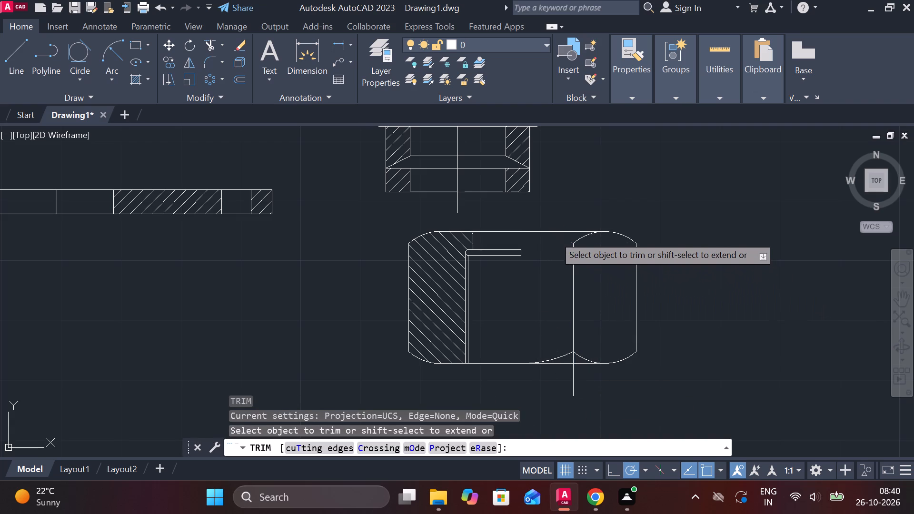
left_click(583, 239)
left_click(586, 356)
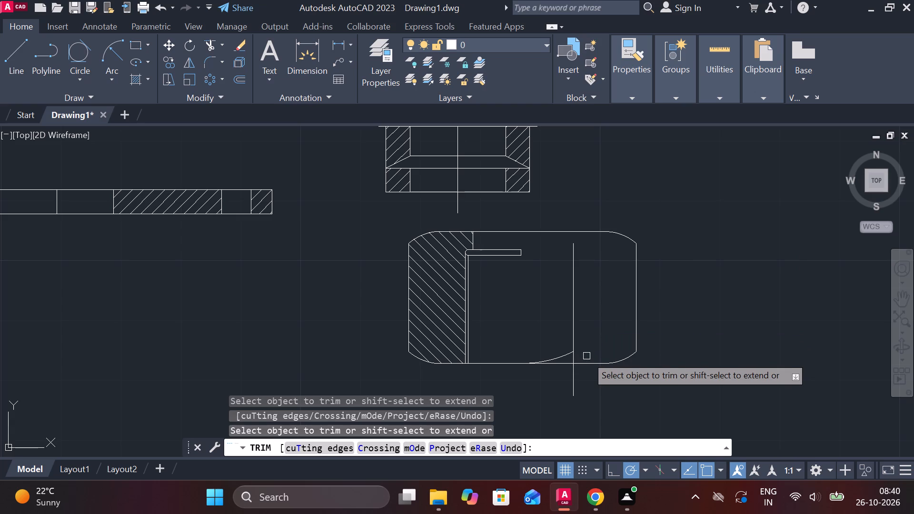
left_click(565, 356)
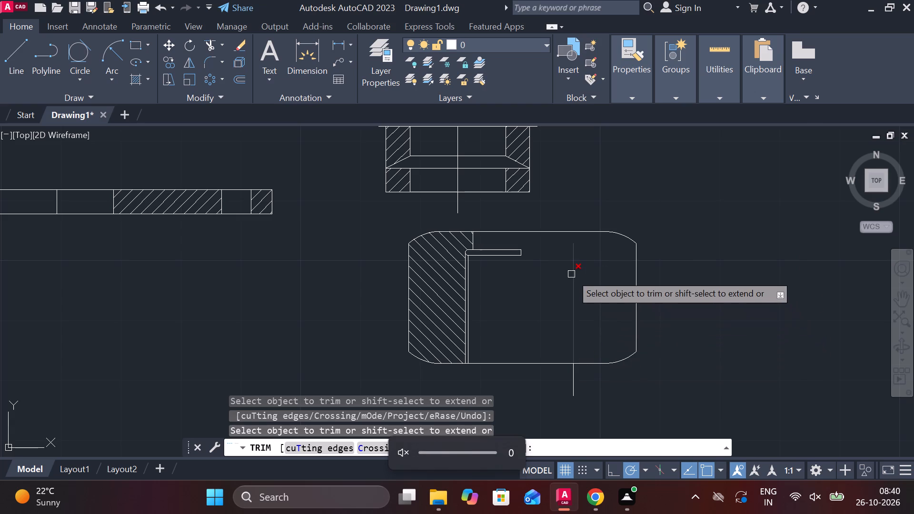
key("Escape")
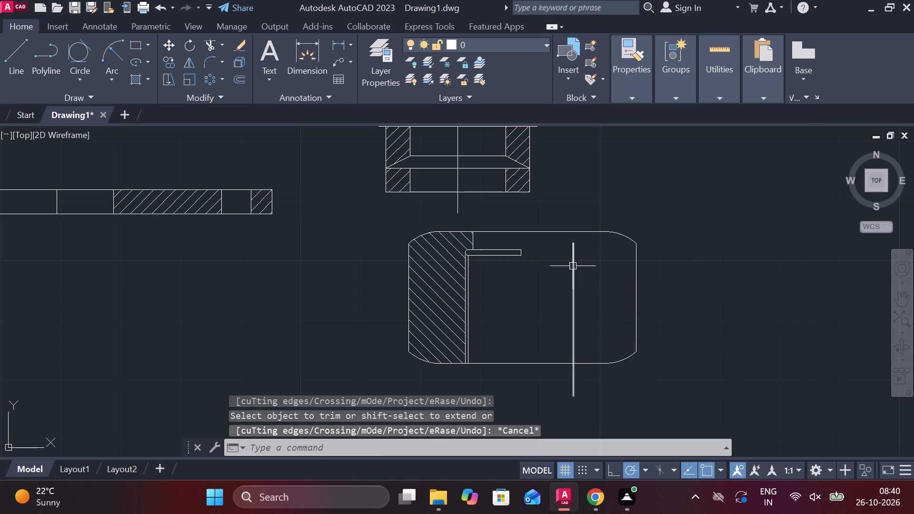
Stretch the upper end of the nut's vertical edge line up past the top outline.
left_click(570, 262)
left_click(571, 245)
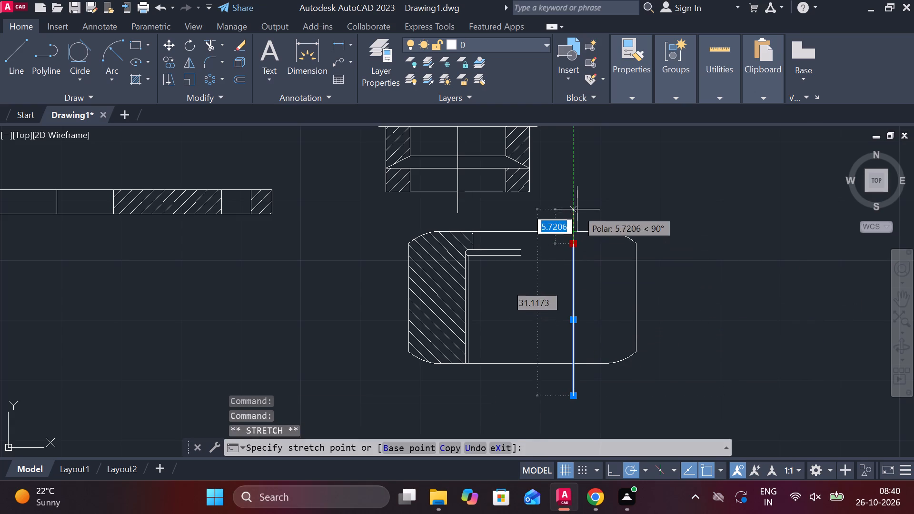
left_click(577, 209)
key("Escape")
Trim the vertical line's projecting ends back to the nut's top and bottom edges.
type("TR")
key("space")
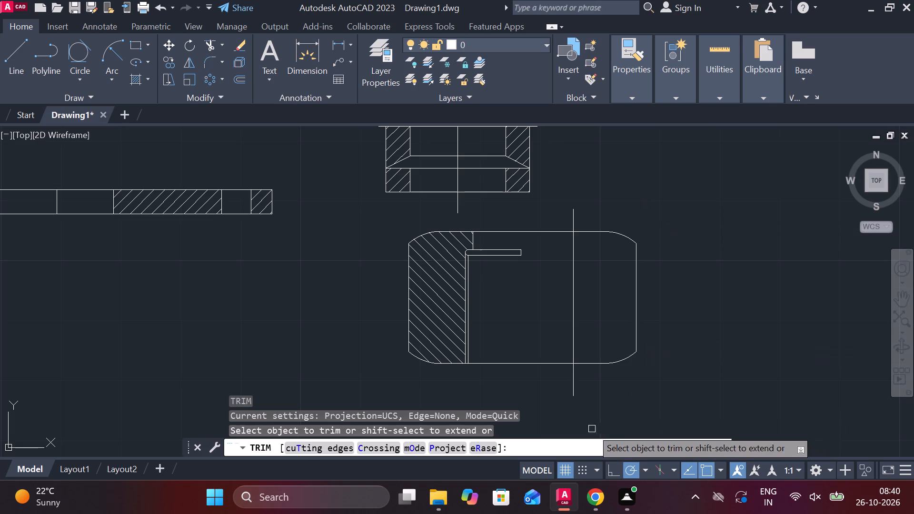
left_click_drag(586, 393, 555, 392)
left_click_drag(591, 209, 543, 214)
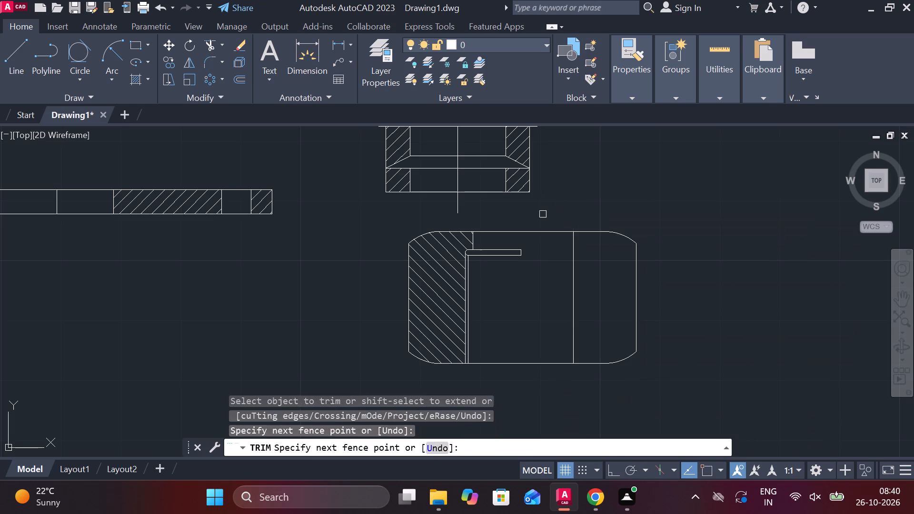
key("Escape")
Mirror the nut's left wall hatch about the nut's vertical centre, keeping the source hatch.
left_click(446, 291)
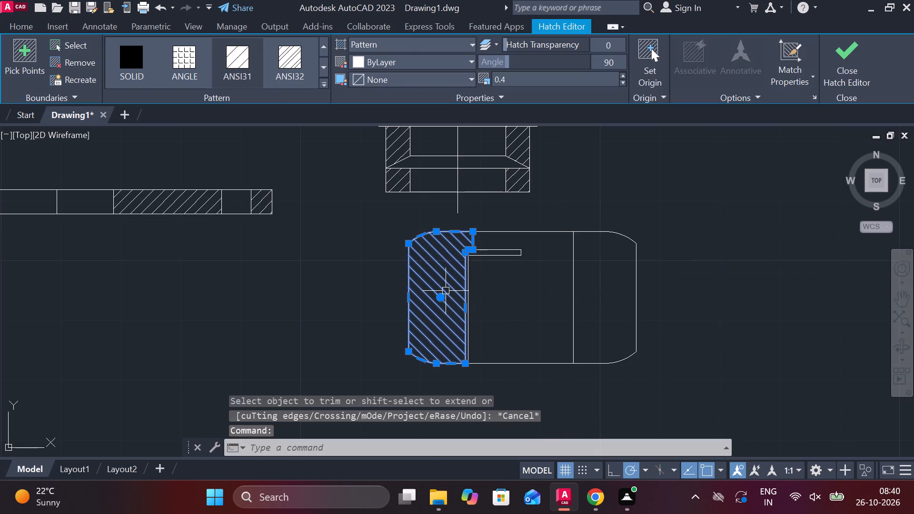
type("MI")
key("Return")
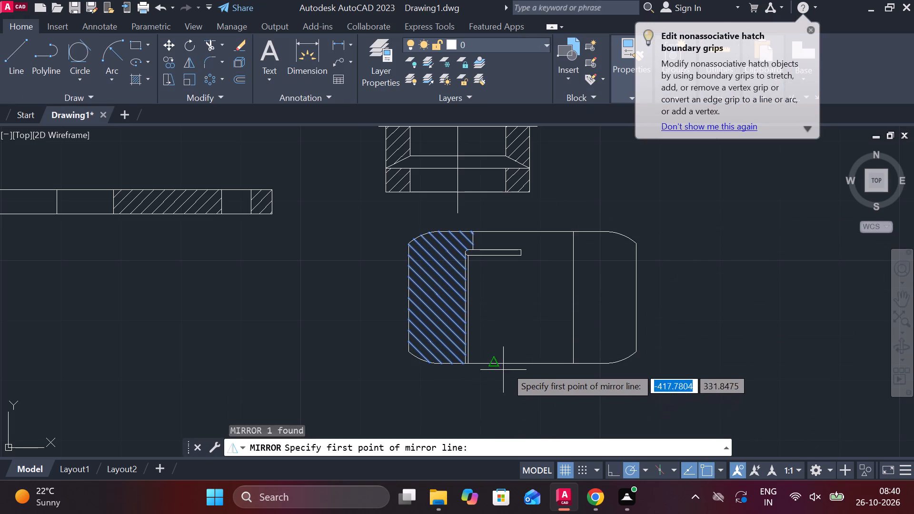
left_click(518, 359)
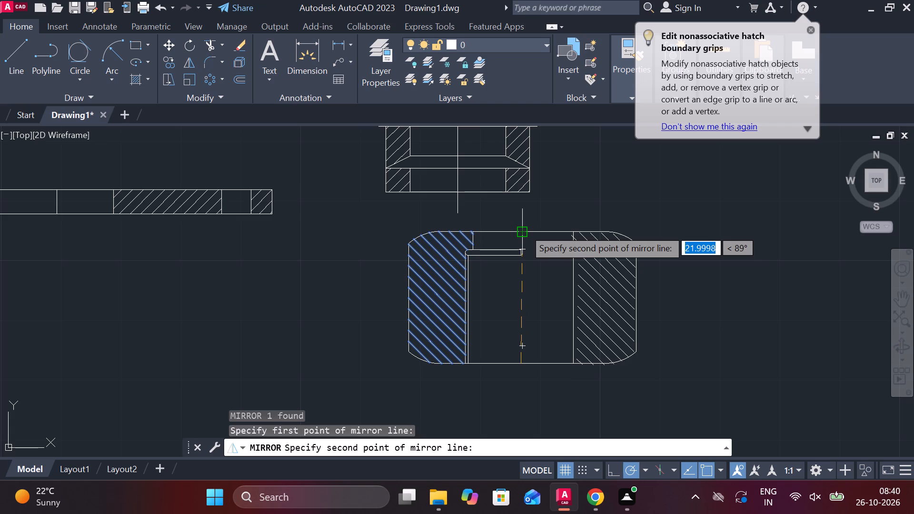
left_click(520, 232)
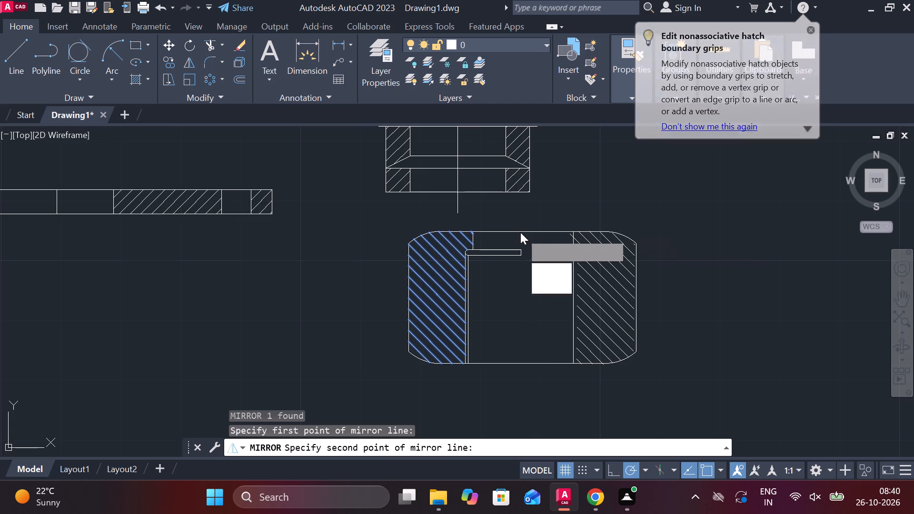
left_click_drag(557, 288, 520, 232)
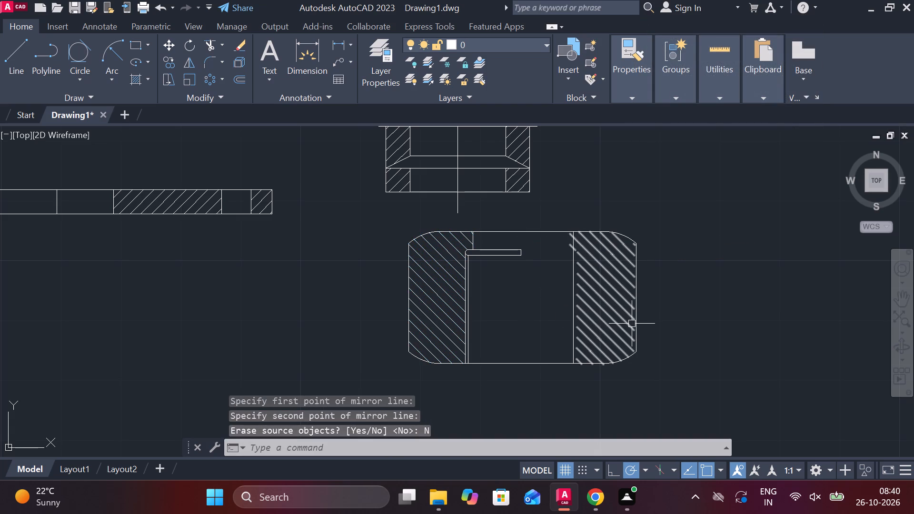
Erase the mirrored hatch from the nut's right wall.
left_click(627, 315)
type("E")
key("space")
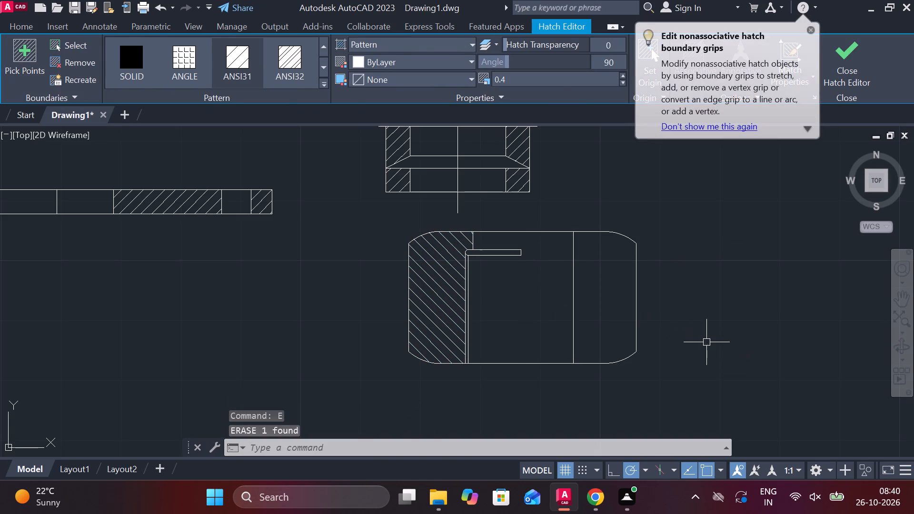
Hatch the nut's right wall with the ANSI32 pattern at angle 0 and scale 0.4.
left_click(137, 78)
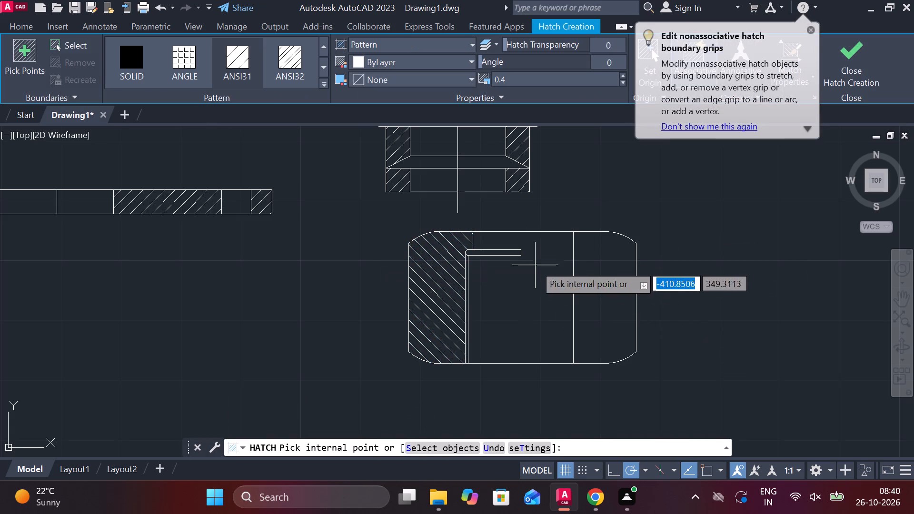
double_click(592, 282)
left_click(852, 66)
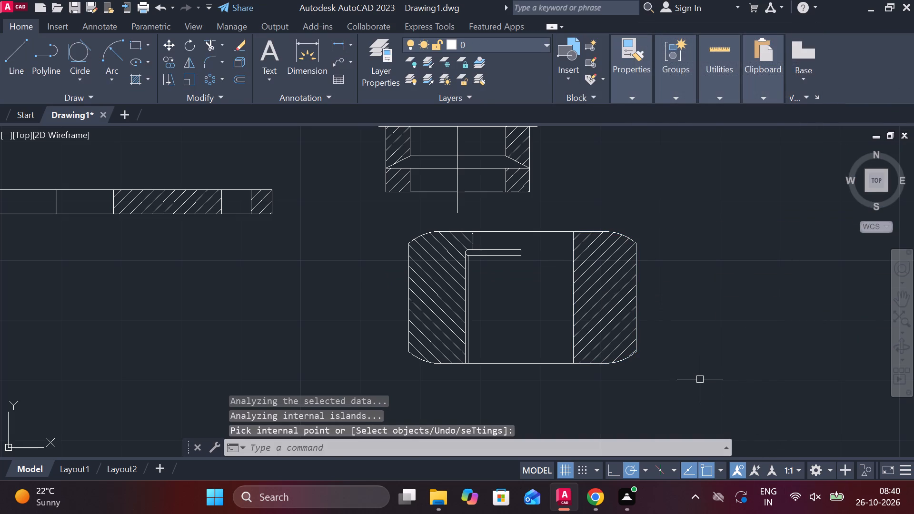
Erase the hatch from the nut's left wall.
scroll(754, 351, "down", 1)
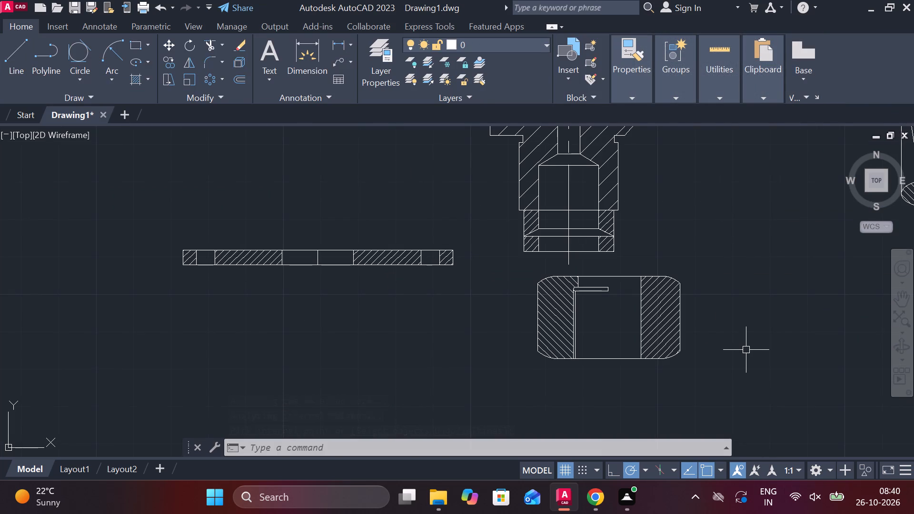
left_click(548, 305)
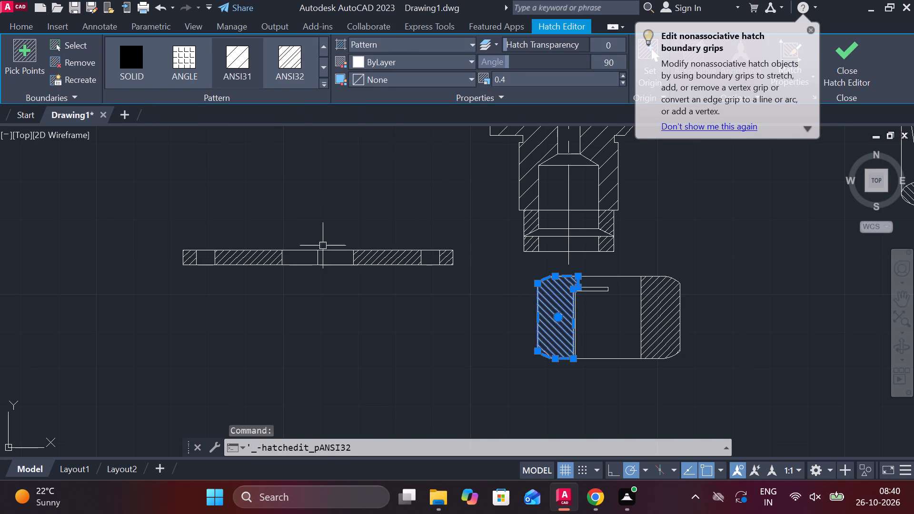
type("E")
key("space")
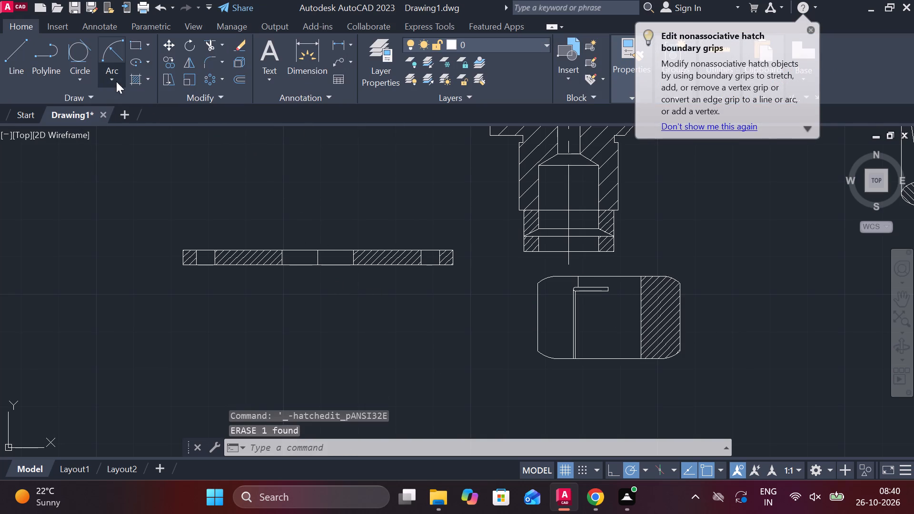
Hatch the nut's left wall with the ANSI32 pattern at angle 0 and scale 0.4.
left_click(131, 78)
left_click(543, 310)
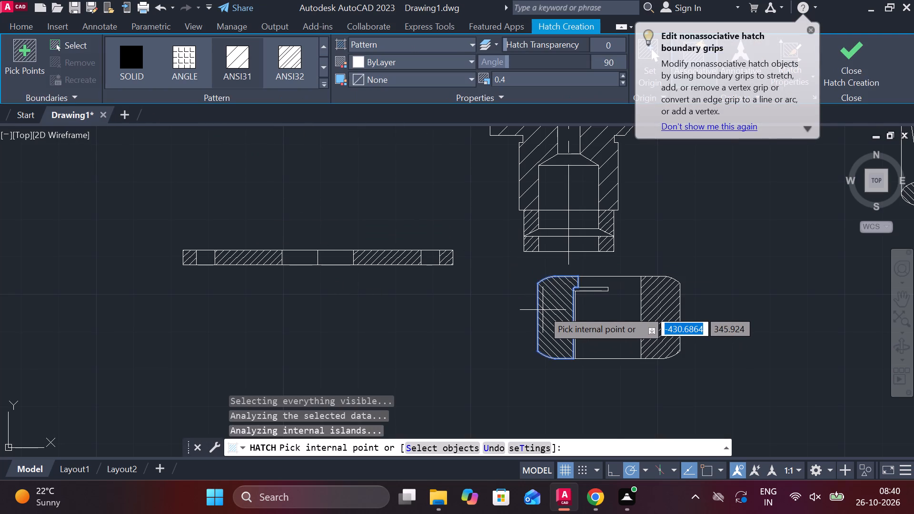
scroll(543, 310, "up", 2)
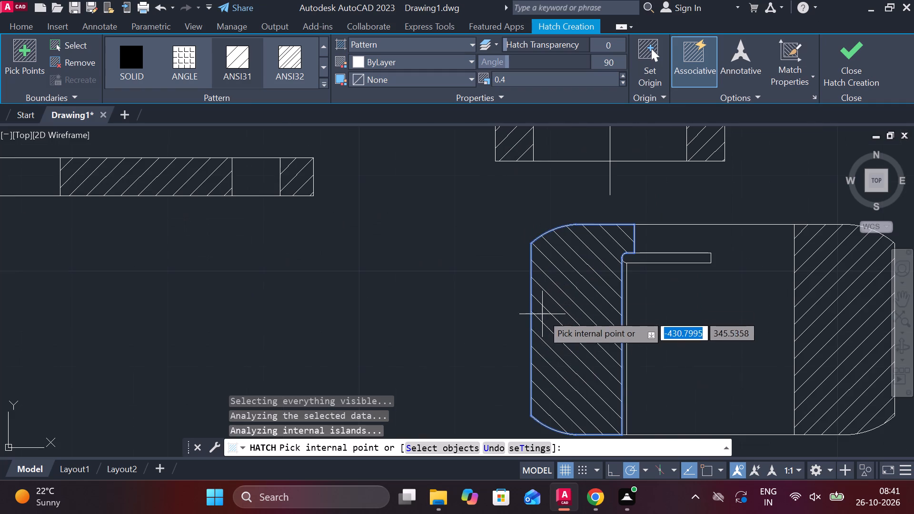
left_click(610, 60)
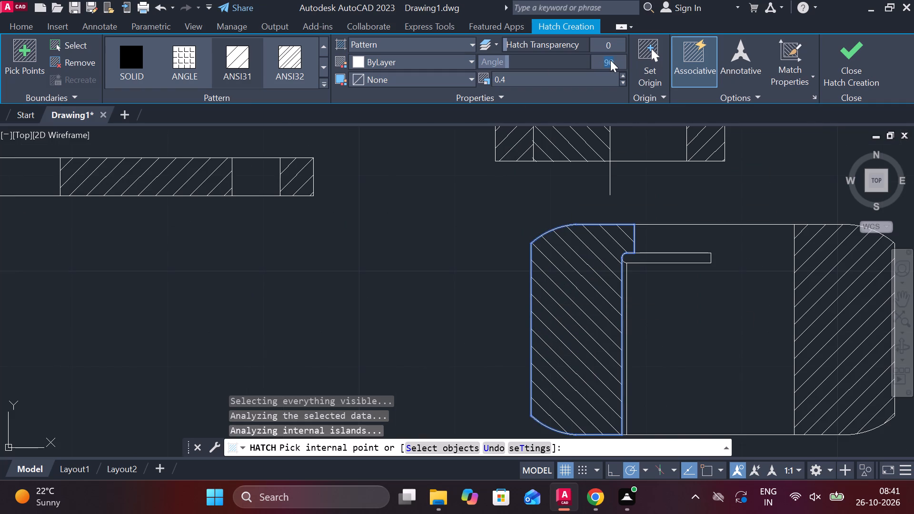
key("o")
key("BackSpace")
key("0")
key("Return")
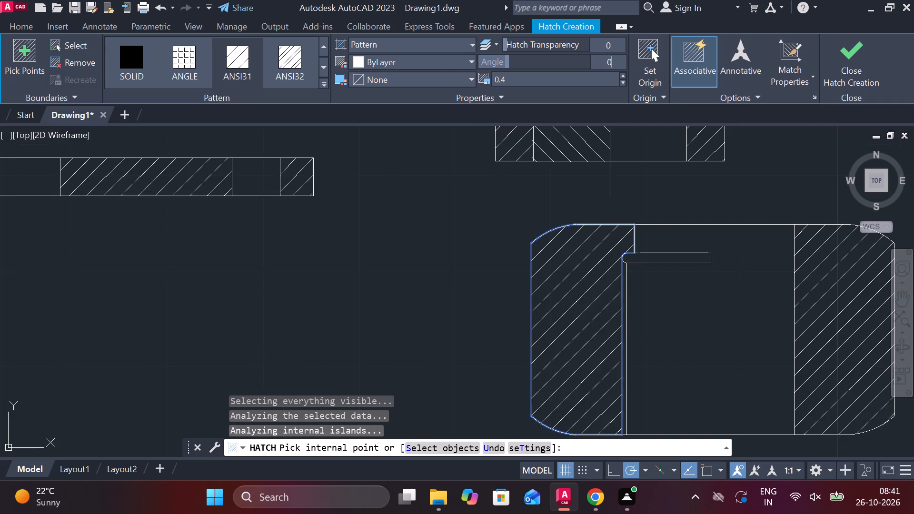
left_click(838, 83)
Select the whole nut, including both wall hatches, and join its connected outline segments.
scroll(716, 345, "down", 1)
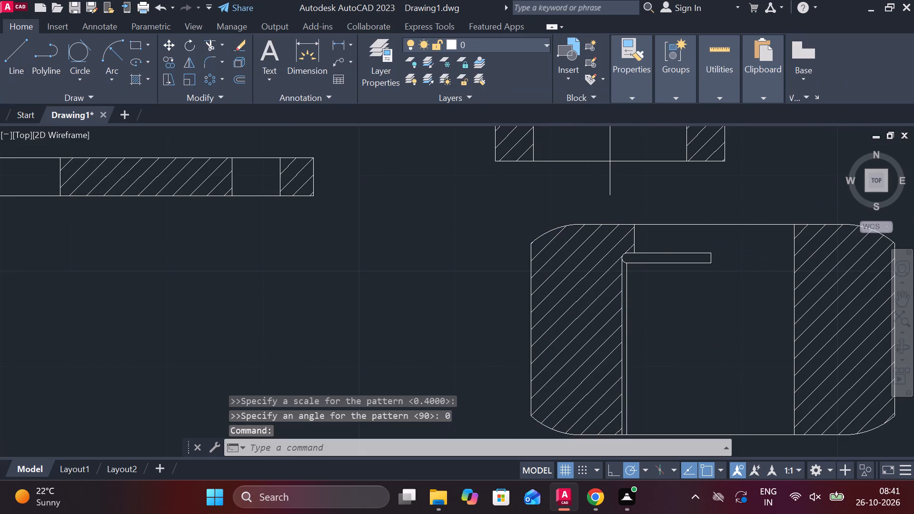
middle_click_drag(716, 345, 646, 345)
left_click_drag(504, 250, 529, 255)
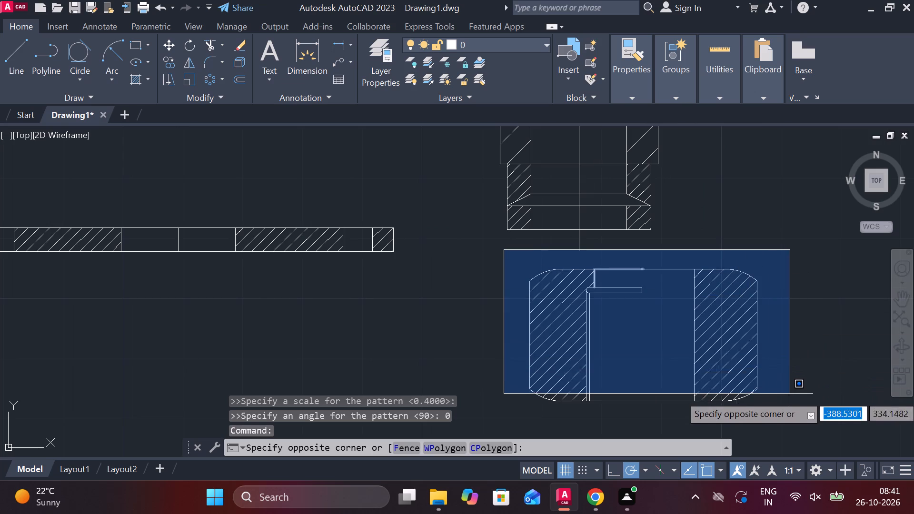
left_click(790, 409)
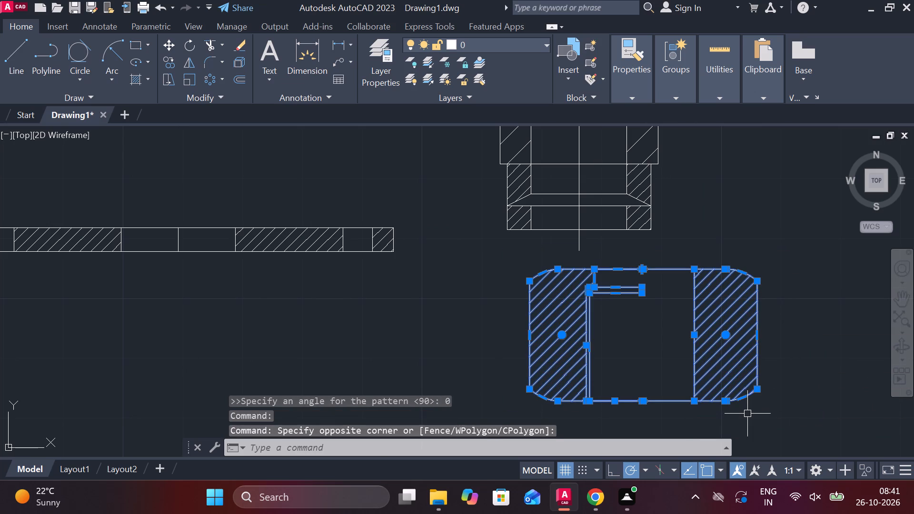
key("j")
key("Return")
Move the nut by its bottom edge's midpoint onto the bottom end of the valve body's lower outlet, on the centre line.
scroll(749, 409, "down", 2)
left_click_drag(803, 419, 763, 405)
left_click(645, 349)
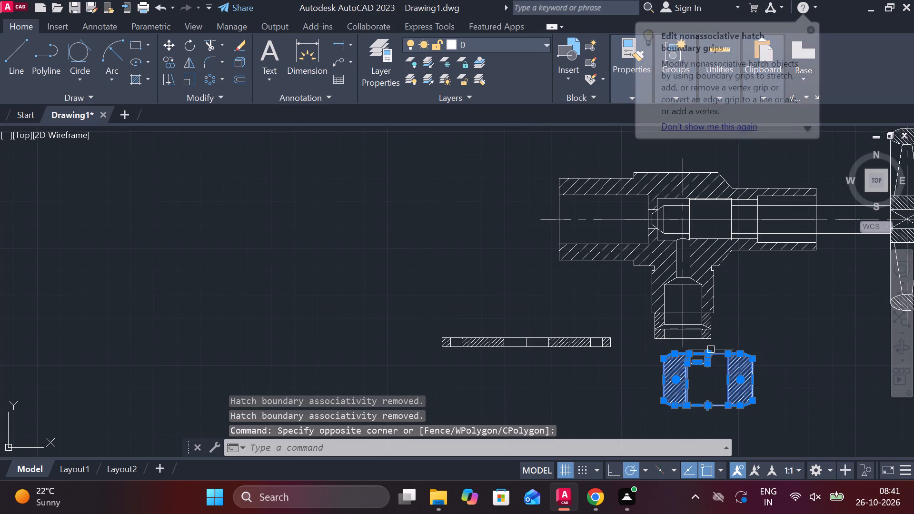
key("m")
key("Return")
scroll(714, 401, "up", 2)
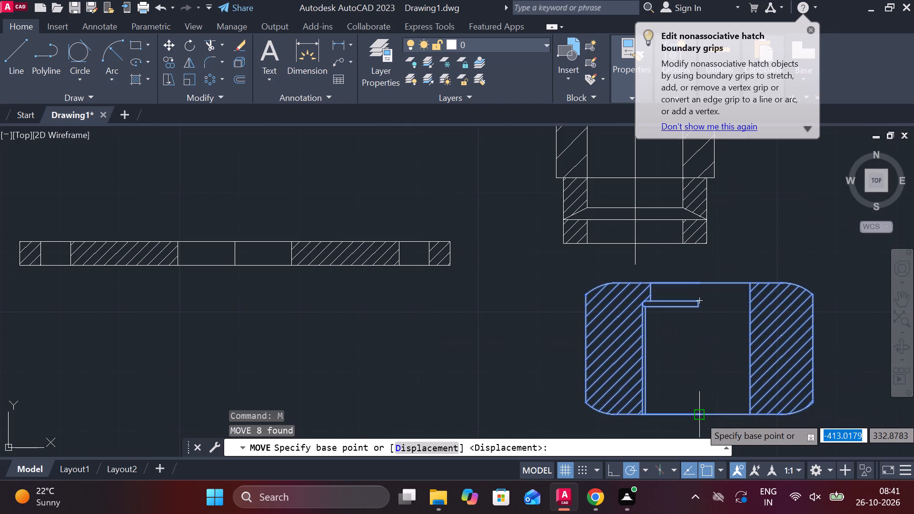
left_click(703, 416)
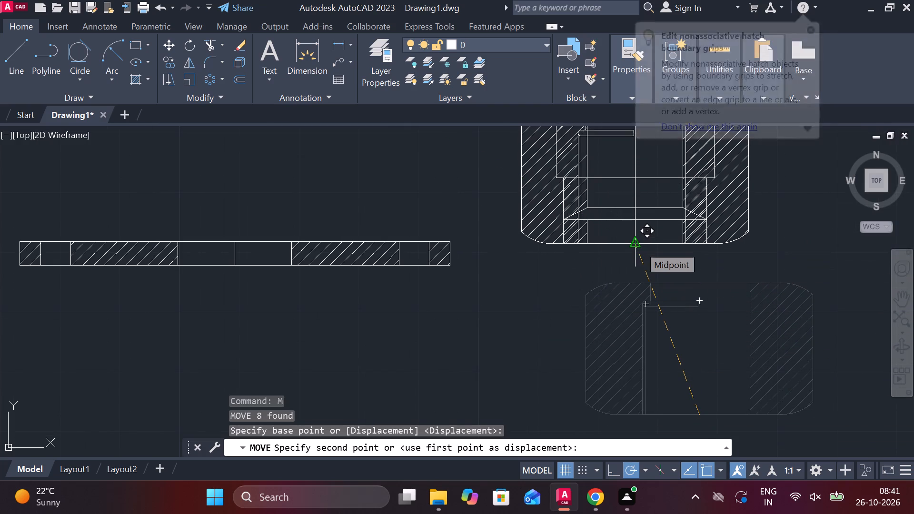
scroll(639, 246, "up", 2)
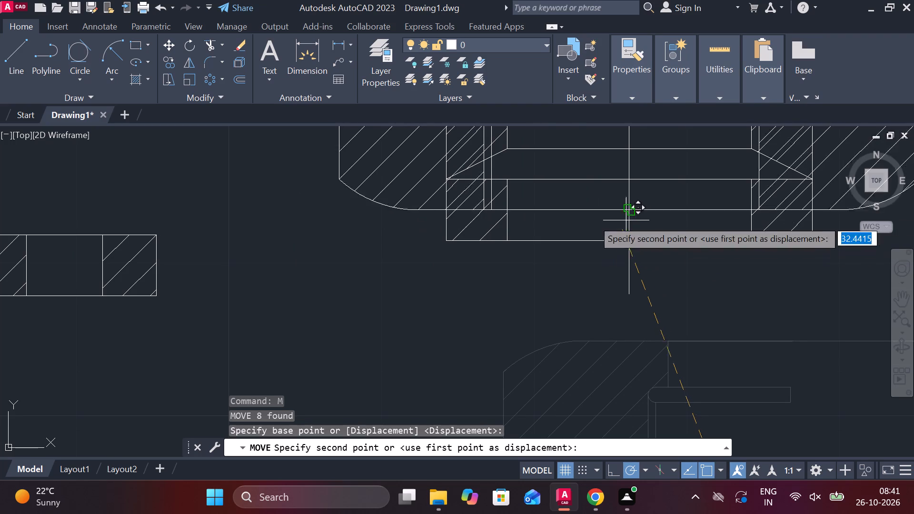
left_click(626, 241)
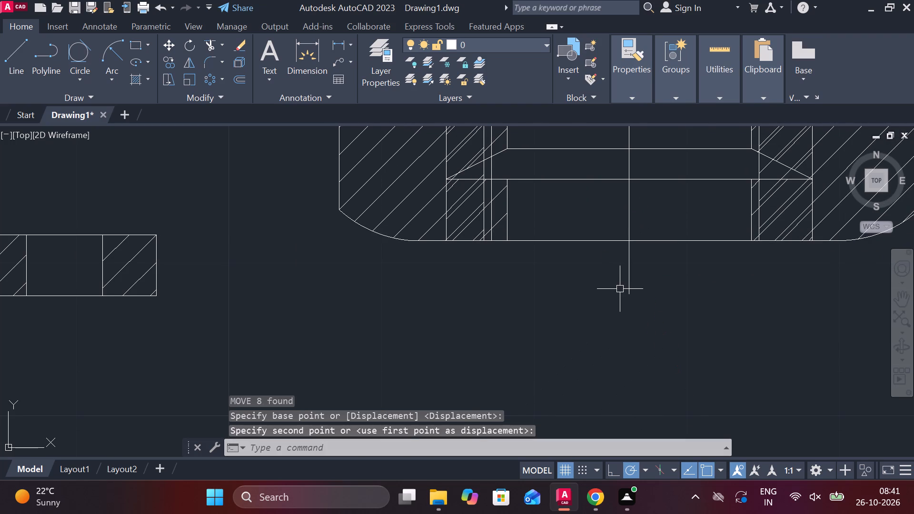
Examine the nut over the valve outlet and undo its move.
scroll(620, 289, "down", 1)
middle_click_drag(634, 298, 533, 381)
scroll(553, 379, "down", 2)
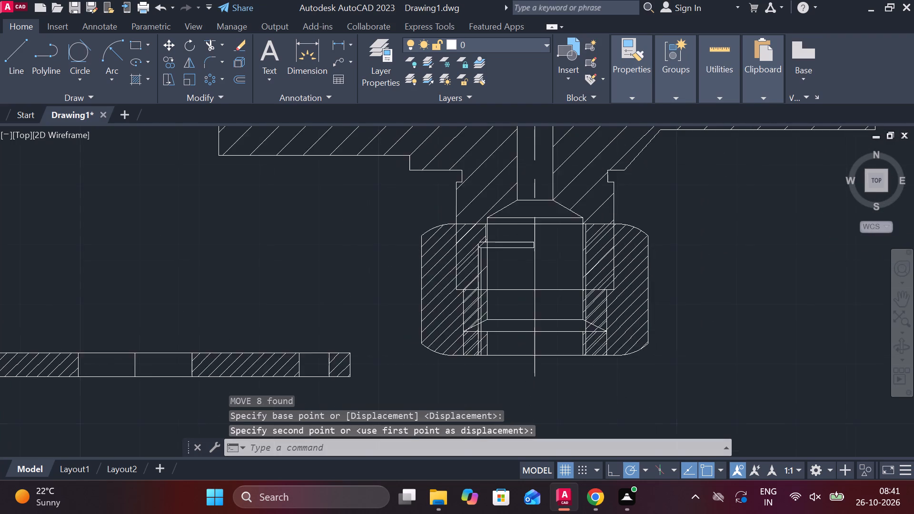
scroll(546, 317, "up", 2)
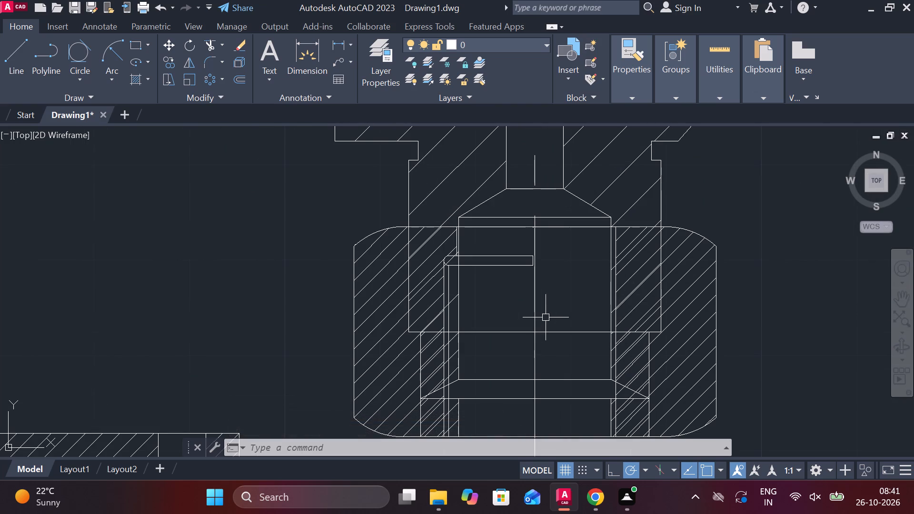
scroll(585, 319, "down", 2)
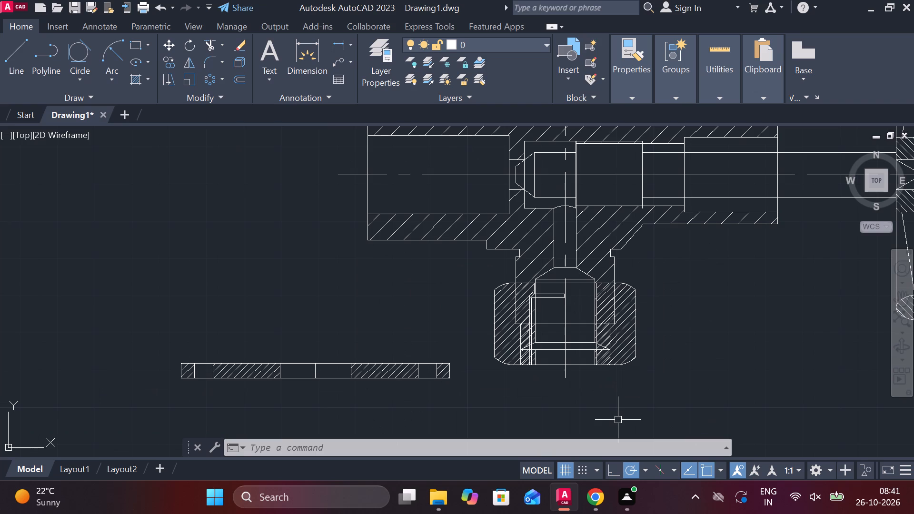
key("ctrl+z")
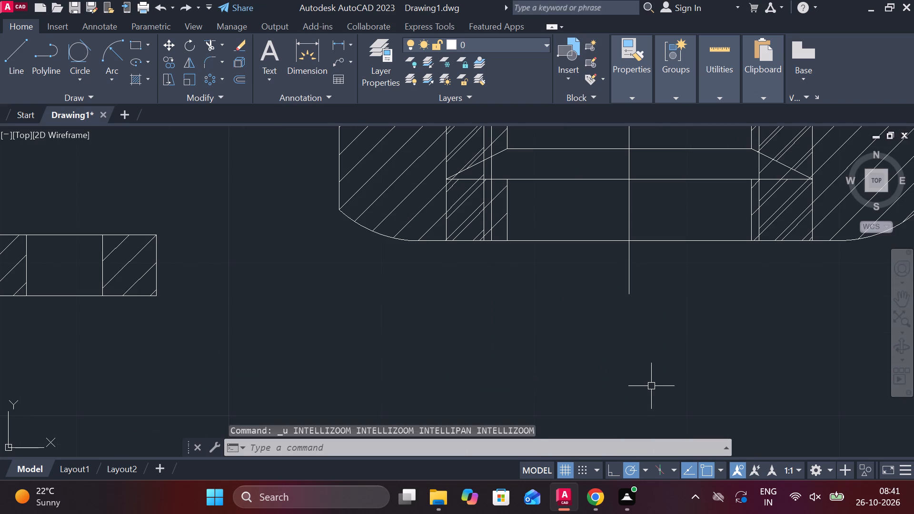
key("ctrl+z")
Move the nut by its bottom edge's midpoint to just below the valve body's lower outlet, roughly centred under it.
middle_click_drag(695, 376, 581, 321)
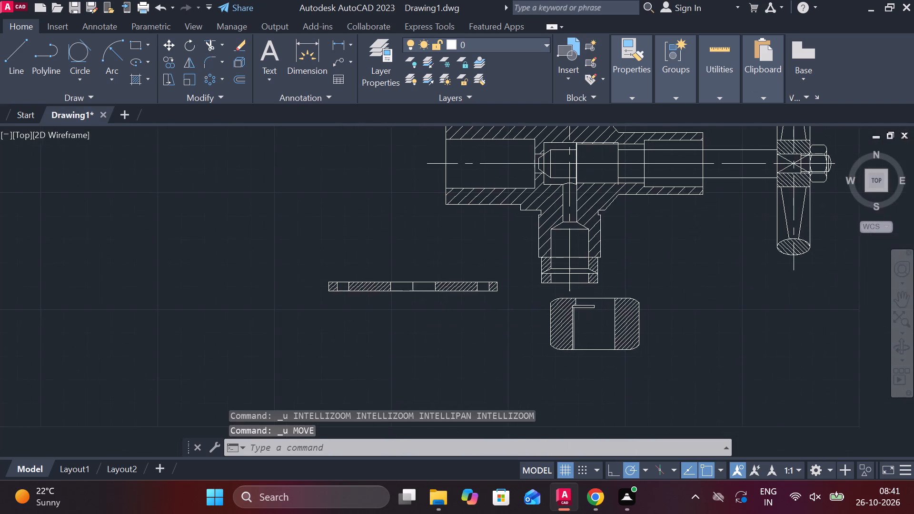
scroll(569, 302, "up", 2)
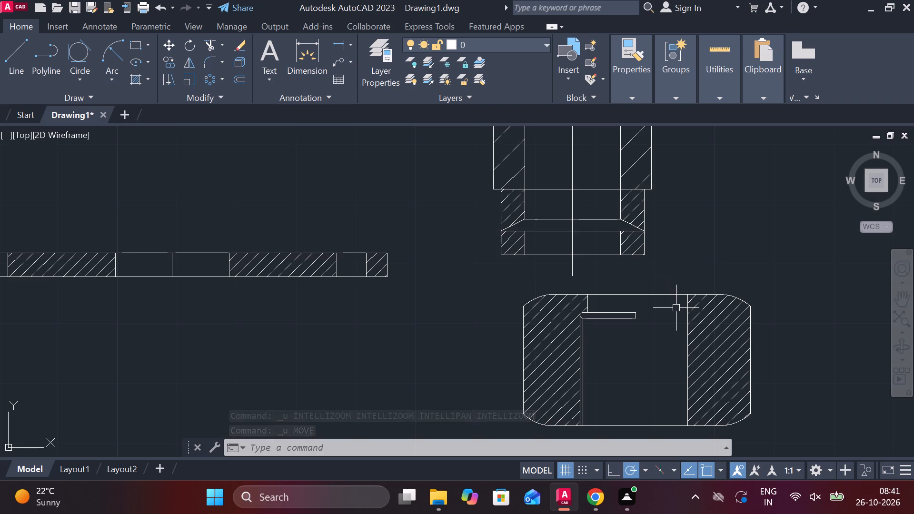
middle_click_drag(673, 318, 649, 305)
left_click_drag(462, 258, 471, 261)
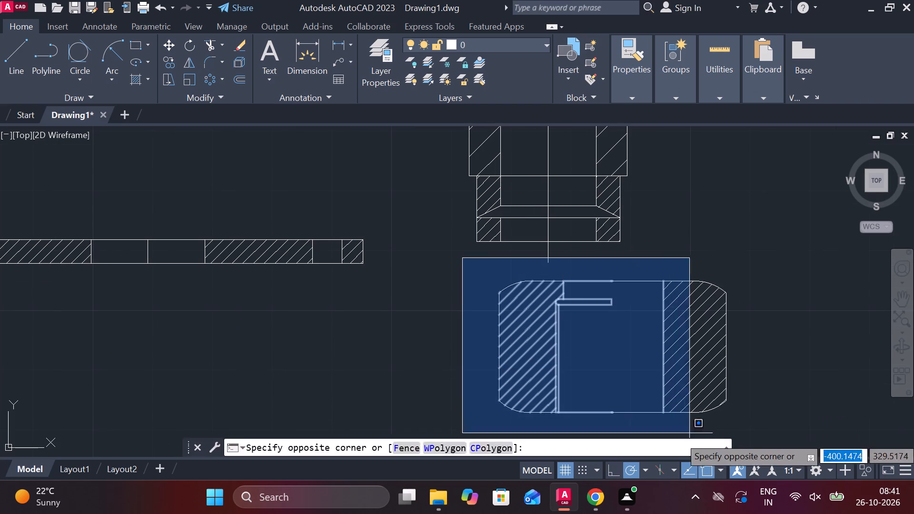
left_click(772, 422)
key("m")
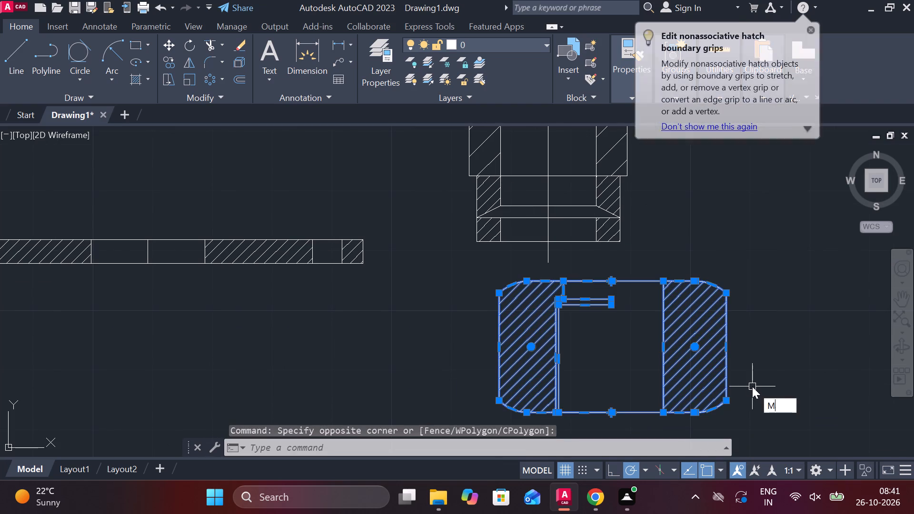
key("Return")
left_click(616, 409)
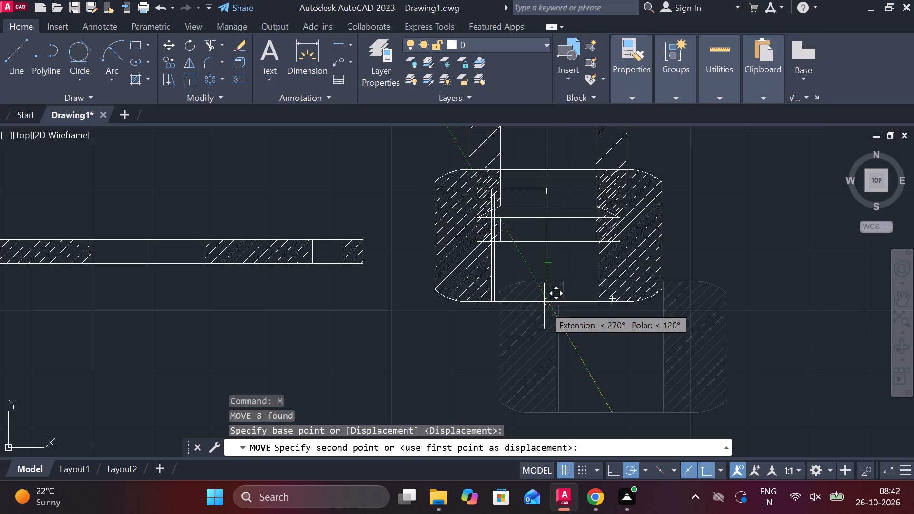
left_click(551, 397)
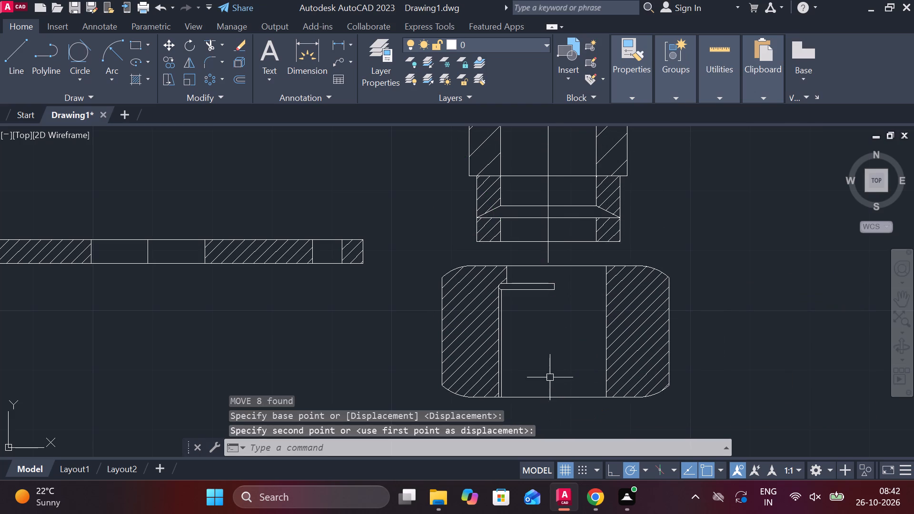
Draw a 22-unit vertical line through the nut's left wall, from the top edge's left end to the bottom edge.
key("l")
key("Return")
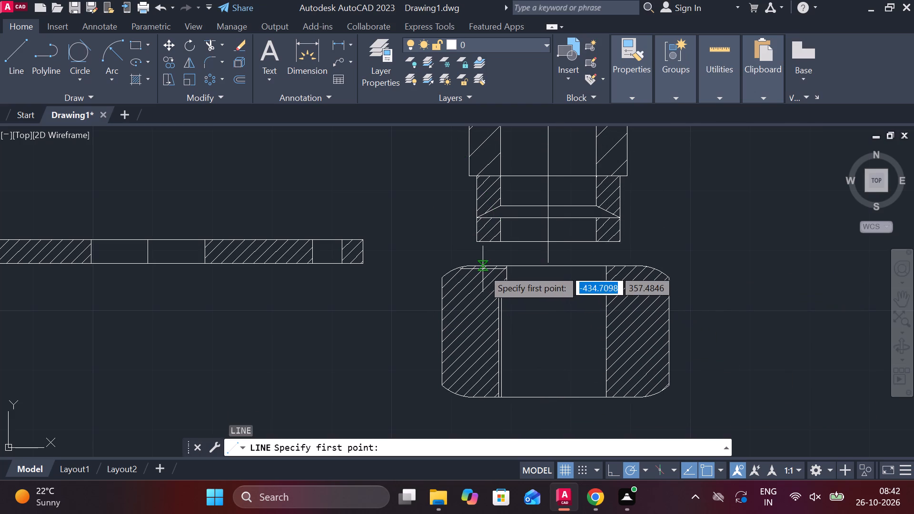
left_click(475, 269)
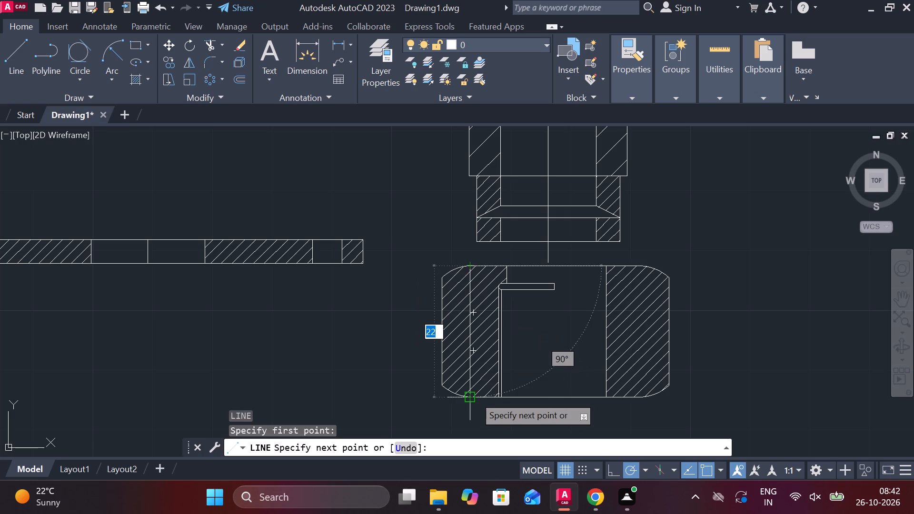
left_click(474, 396)
key("Escape")
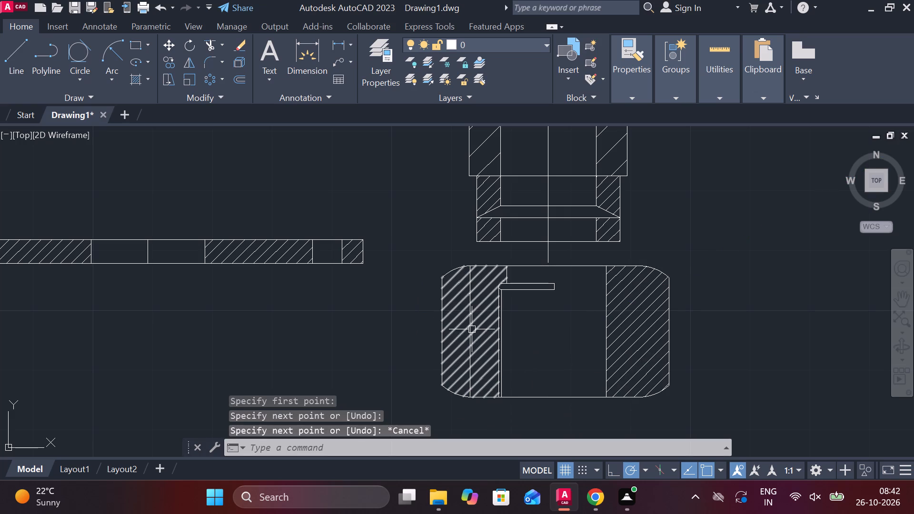
Mirror the new vertical line about the nut's vertical centre, keeping the source line.
left_click(469, 324)
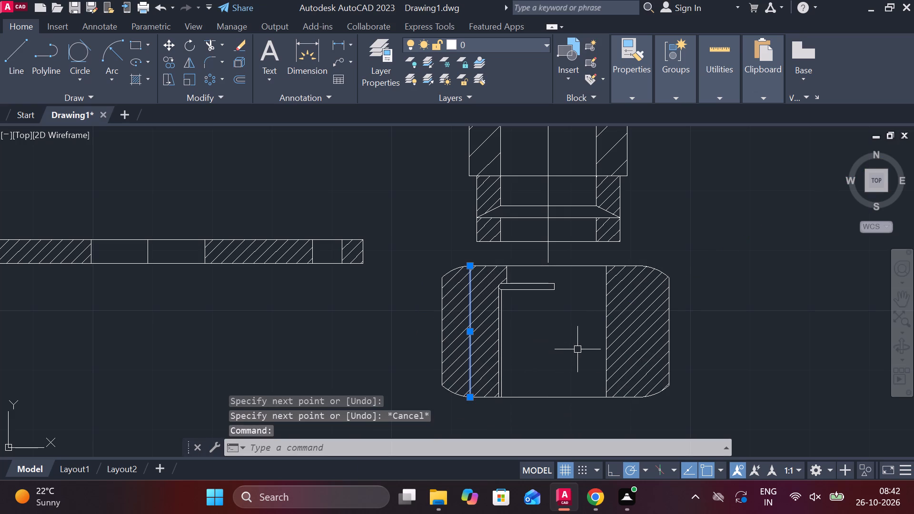
type("MI")
key("Return")
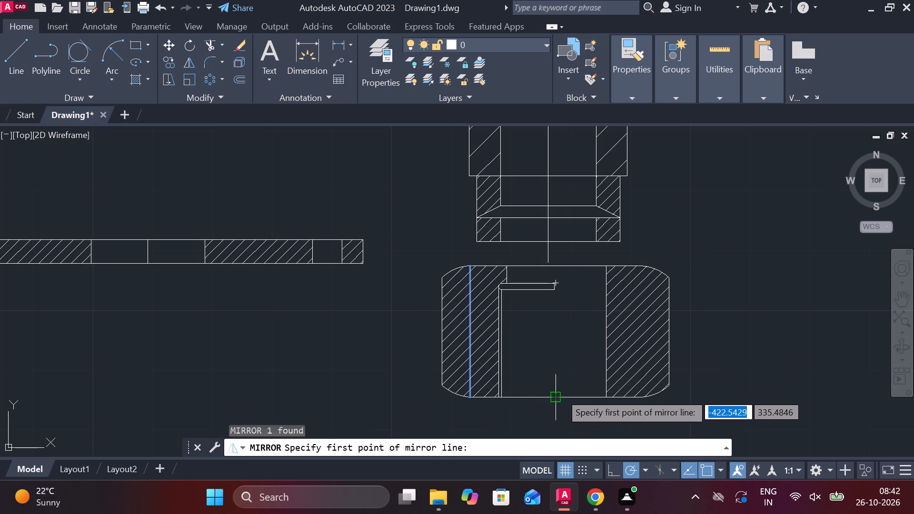
left_click(560, 393)
scroll(557, 295, "up", 3)
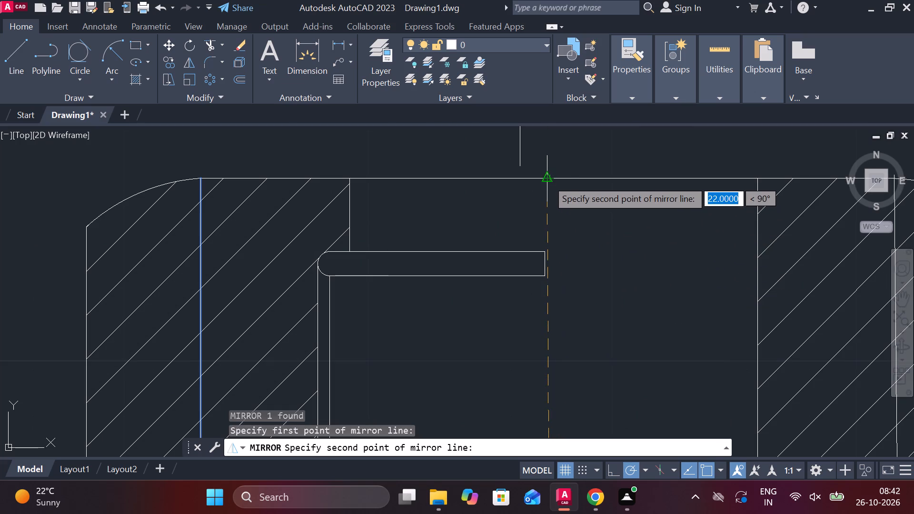
left_click(547, 179)
left_click_drag(590, 232, 547, 179)
Erase the hatches from both of the nut's walls.
scroll(577, 222, "down", 1)
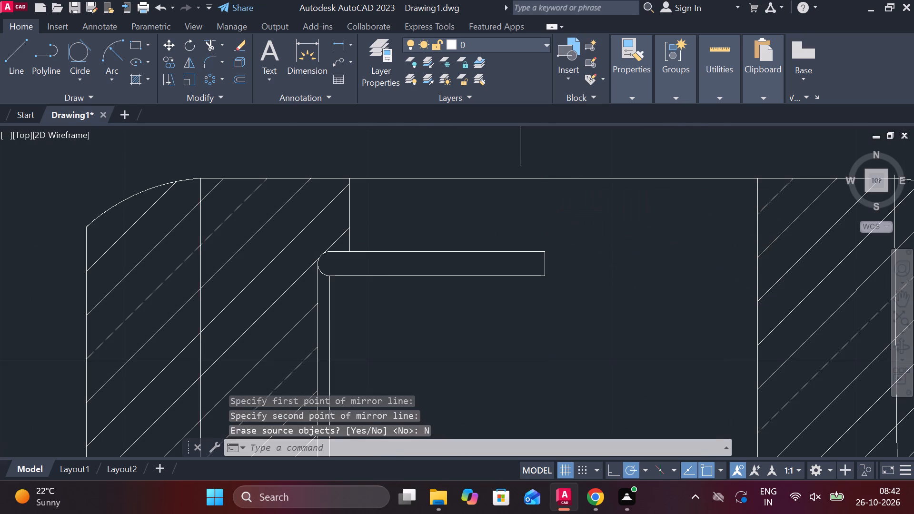
scroll(577, 222, "down", 1)
left_click(678, 313)
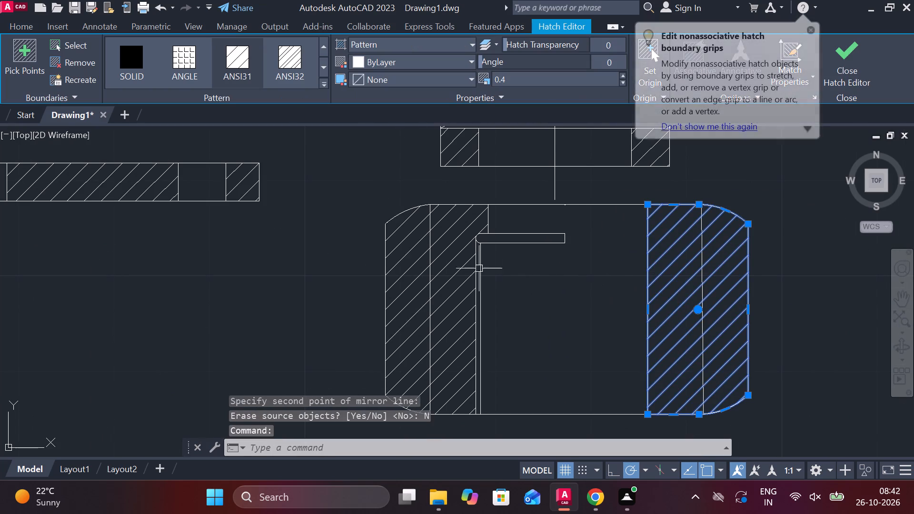
left_click(458, 270)
key("e")
key("space")
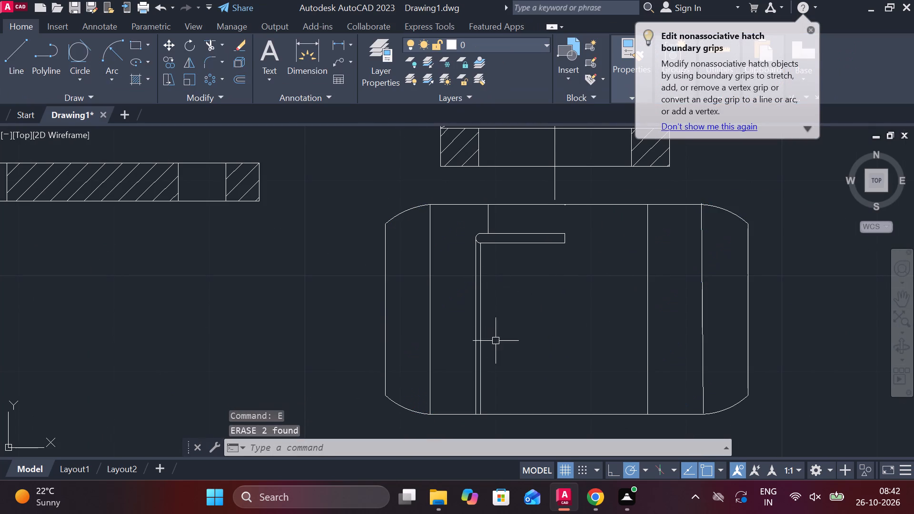
Erase the left inner wall lines, the narrow horizontal slot and the short vertical line above it from the nut.
left_click_drag(539, 368, 523, 367)
left_click(447, 321)
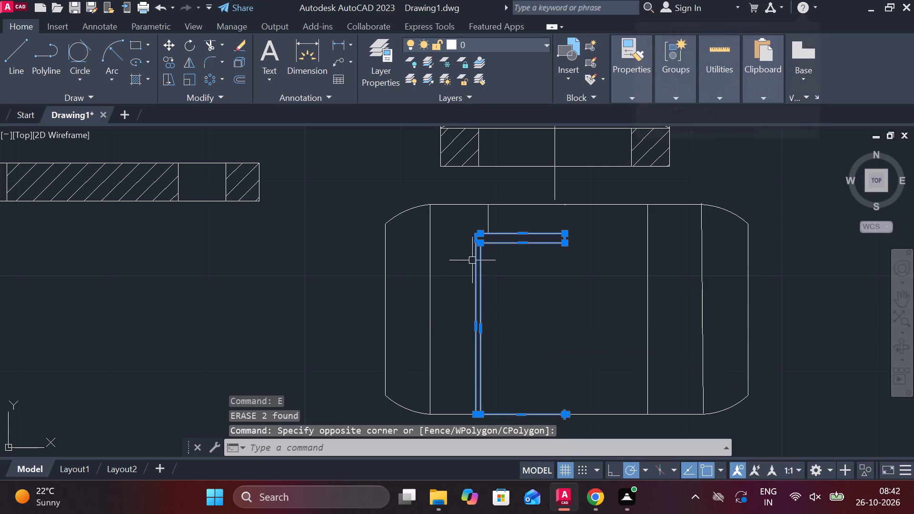
left_click(485, 223)
type("E")
key("space")
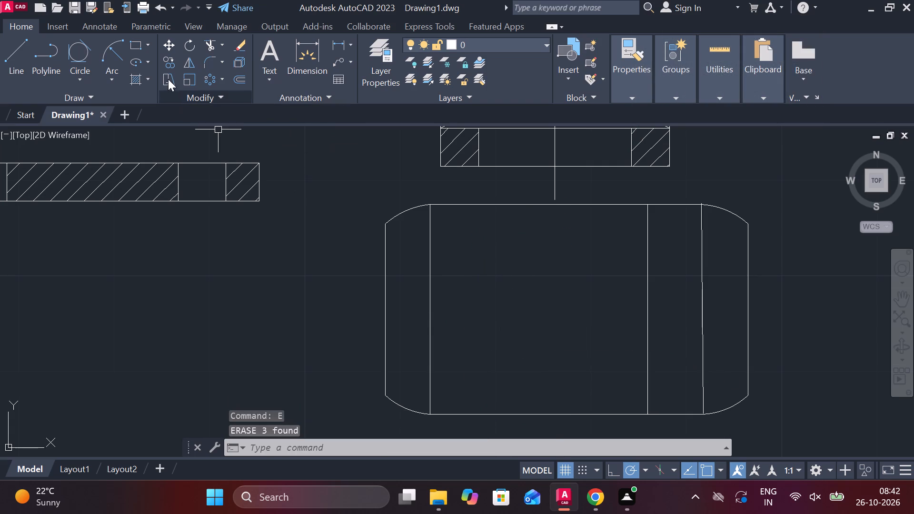
Hatch the nut's left outer strip and its right wall with the ANSI32 pattern at angle 0 and scale 0.4.
left_click(132, 80)
left_click(408, 274)
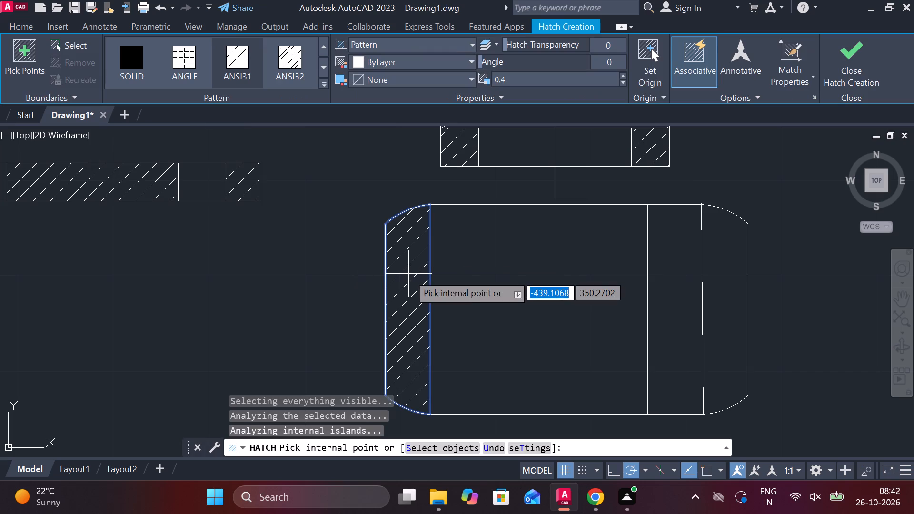
left_click(736, 306)
key("Escape")
key("Escape")
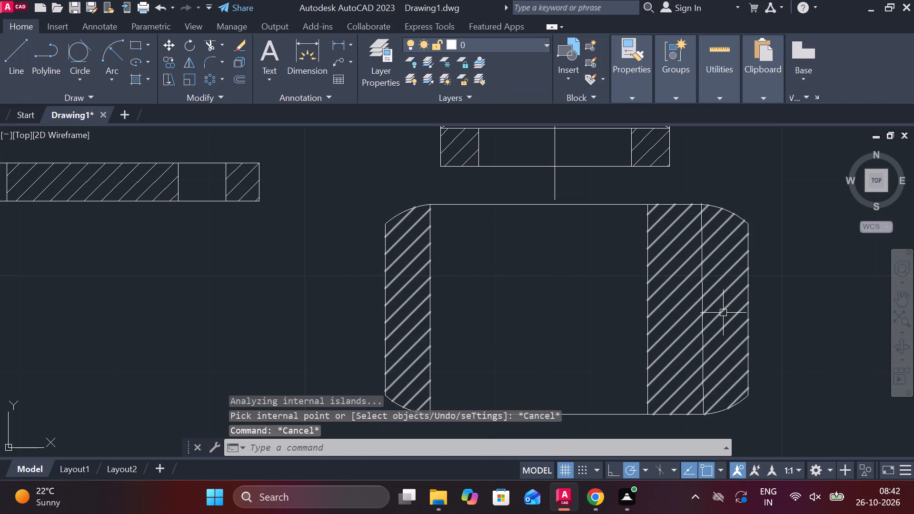
Undo the last hatch and erase the slightly slanted vertical line near the nut's right end.
key("ctrl+z")
left_click(705, 297)
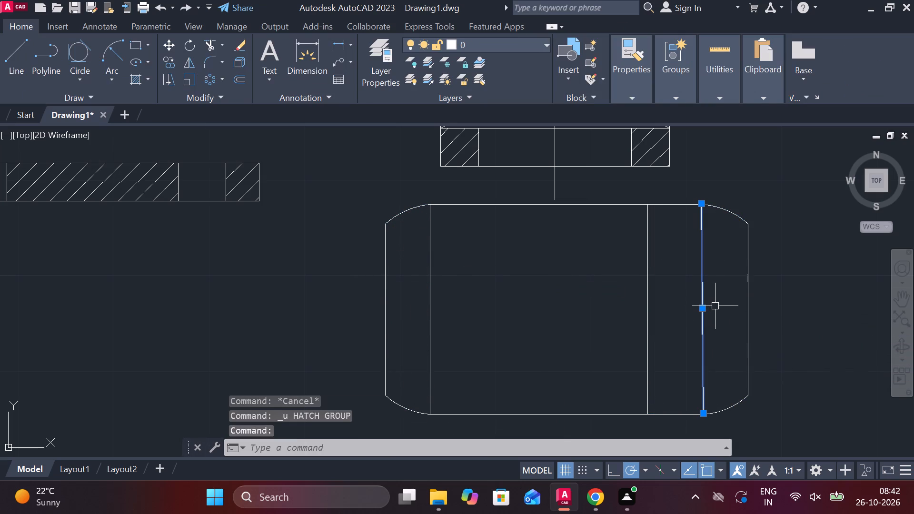
type("E")
key("space")
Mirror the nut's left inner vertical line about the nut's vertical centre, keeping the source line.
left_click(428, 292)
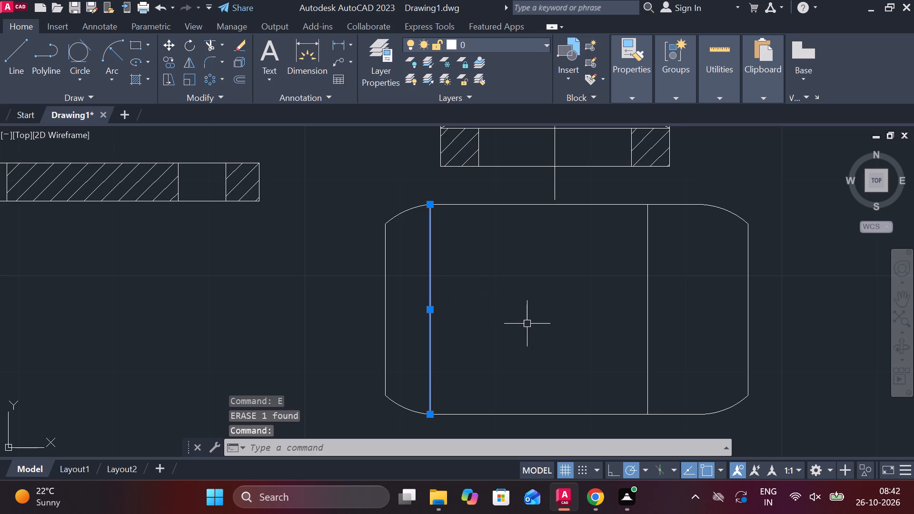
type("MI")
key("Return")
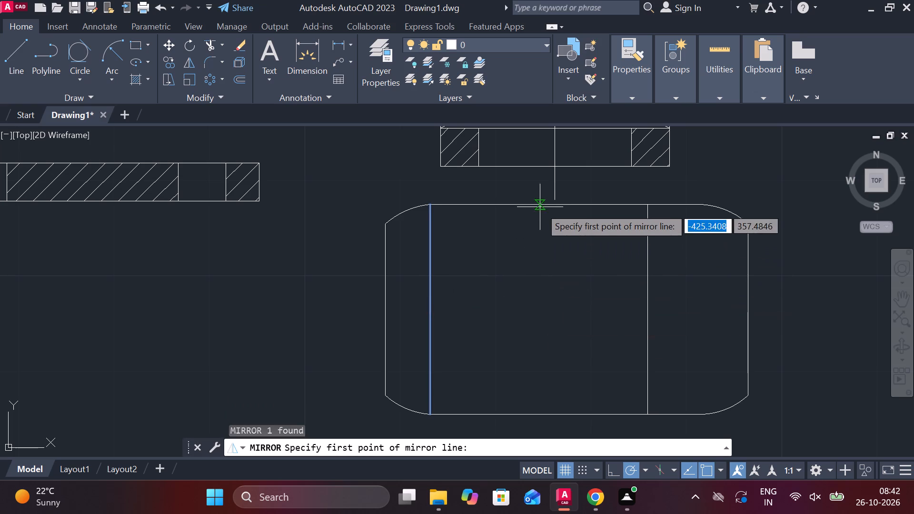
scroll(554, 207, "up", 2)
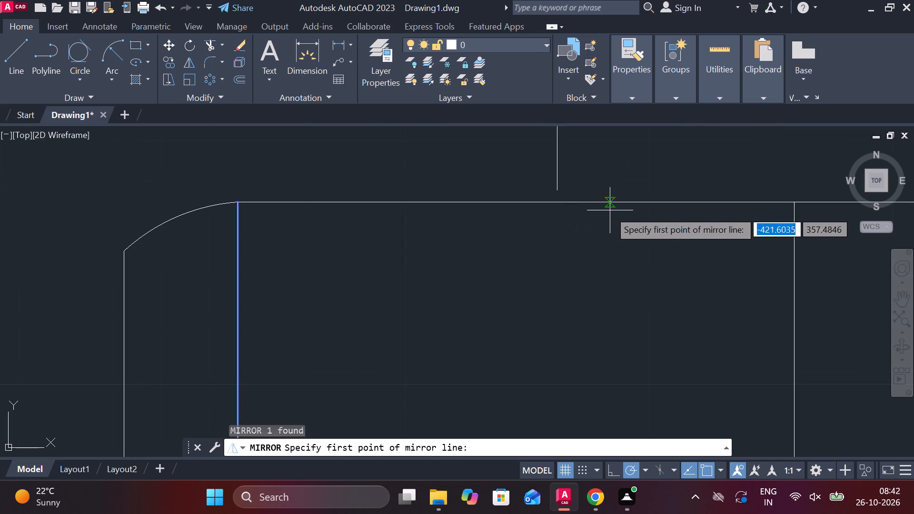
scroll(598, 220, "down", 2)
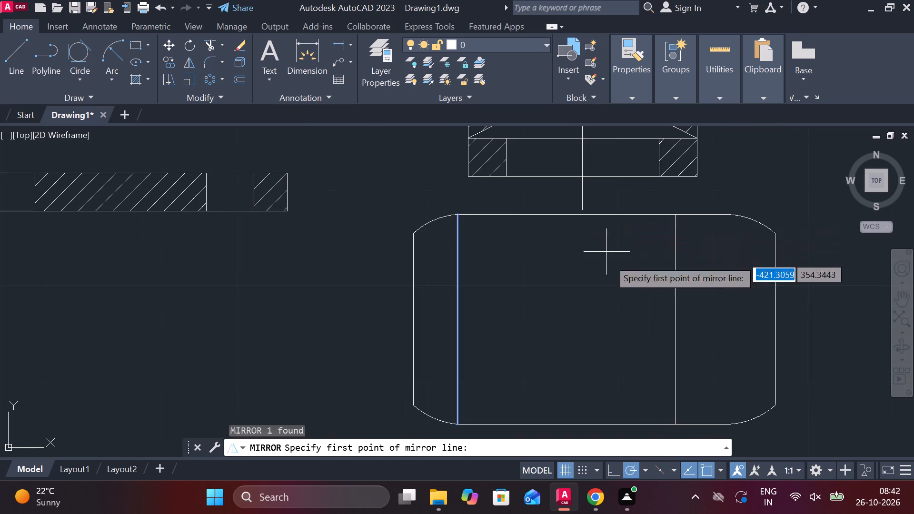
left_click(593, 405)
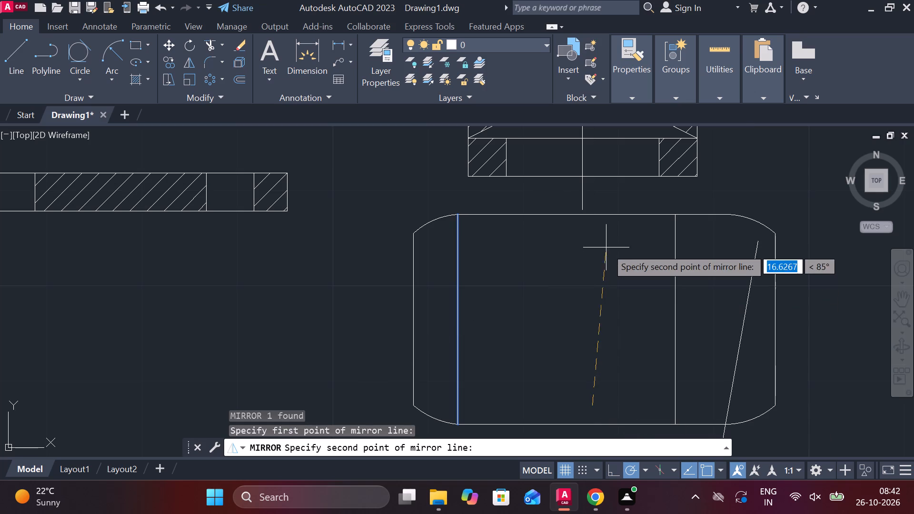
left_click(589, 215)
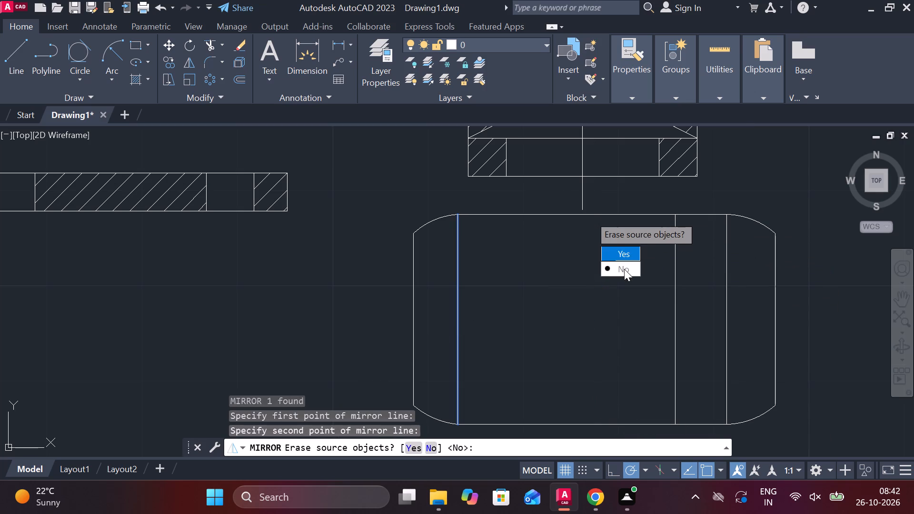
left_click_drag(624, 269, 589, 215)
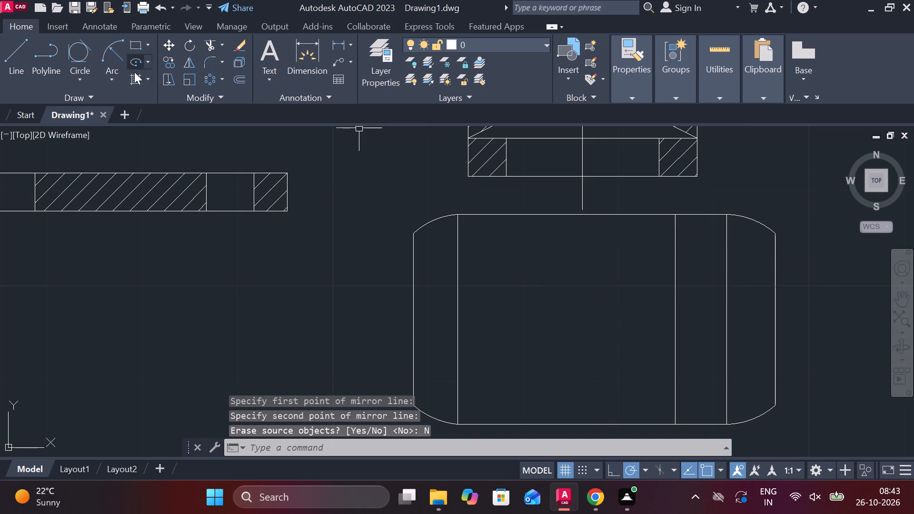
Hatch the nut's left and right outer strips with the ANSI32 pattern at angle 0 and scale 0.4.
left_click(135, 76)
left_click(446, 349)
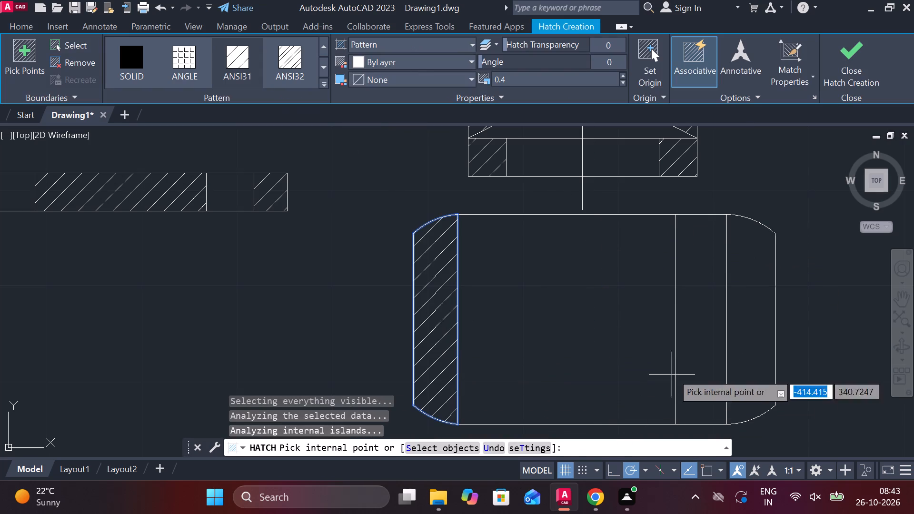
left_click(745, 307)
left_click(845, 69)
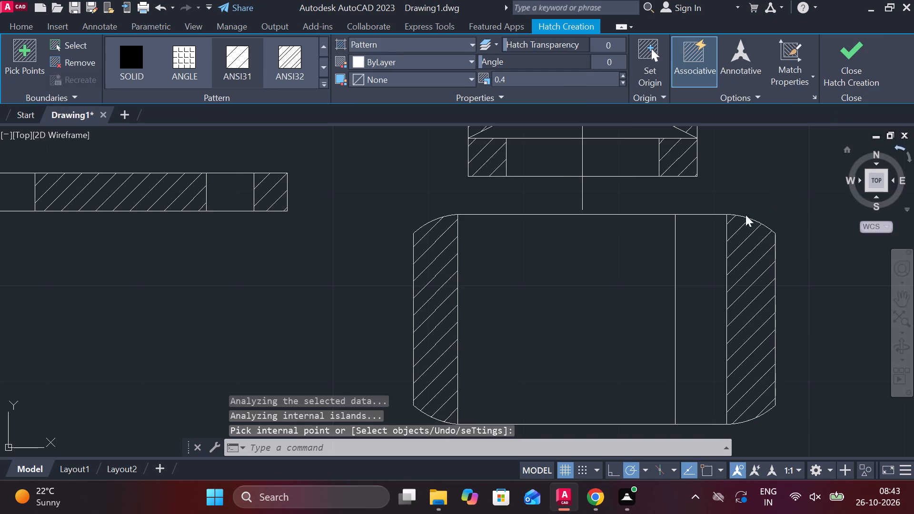
Move the whole nut up over the valve body's lower outlet, placing its bottom edge's midpoint on the outlet's centreline.
scroll(713, 236, "down", 2)
left_click(582, 220)
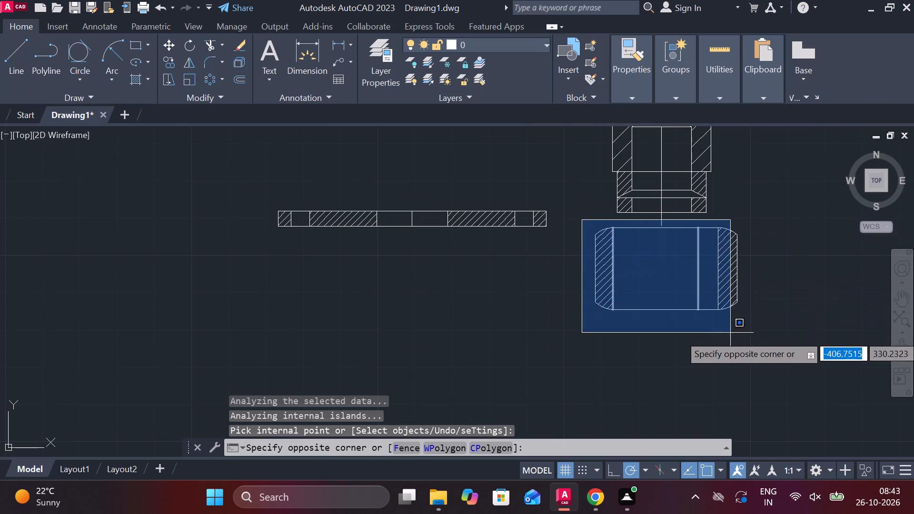
left_click(758, 343)
key("m")
key("Return")
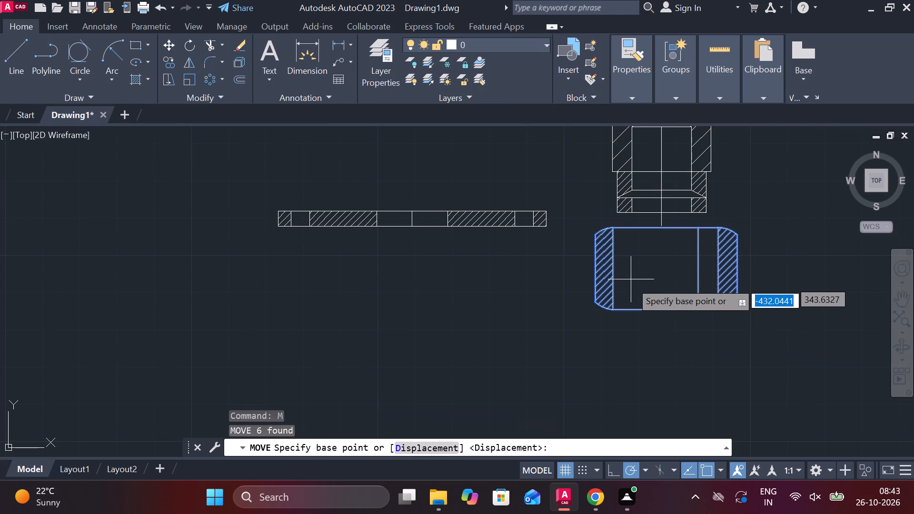
left_click(662, 307)
scroll(648, 229, "up", 2)
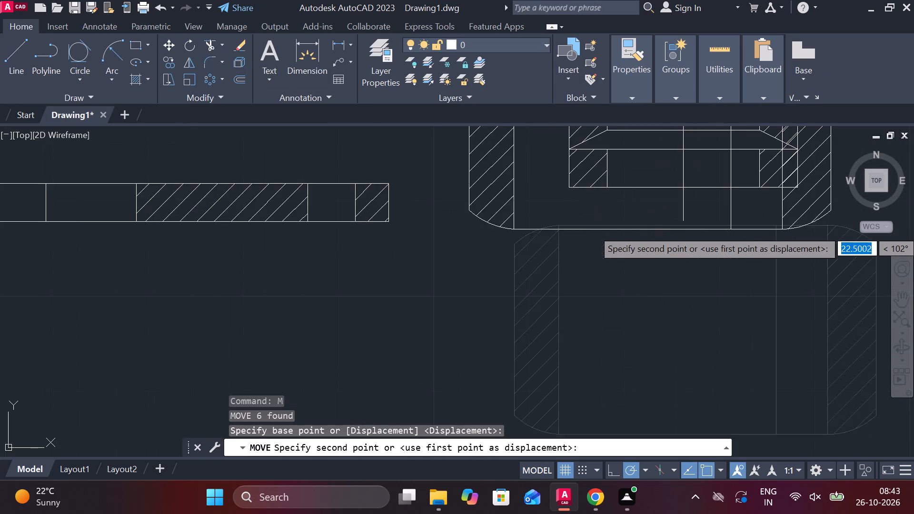
middle_click_drag(646, 231, 523, 386)
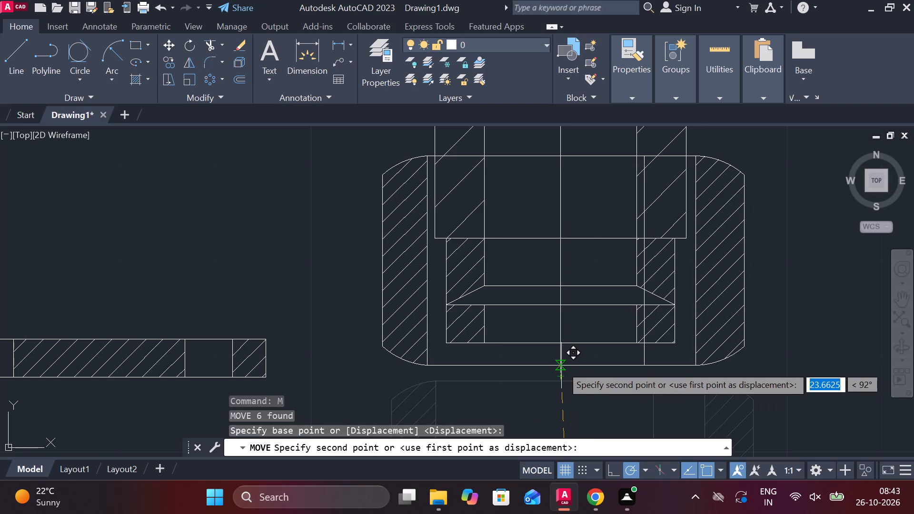
scroll(561, 366, "down", 1)
scroll(561, 366, "up", 2)
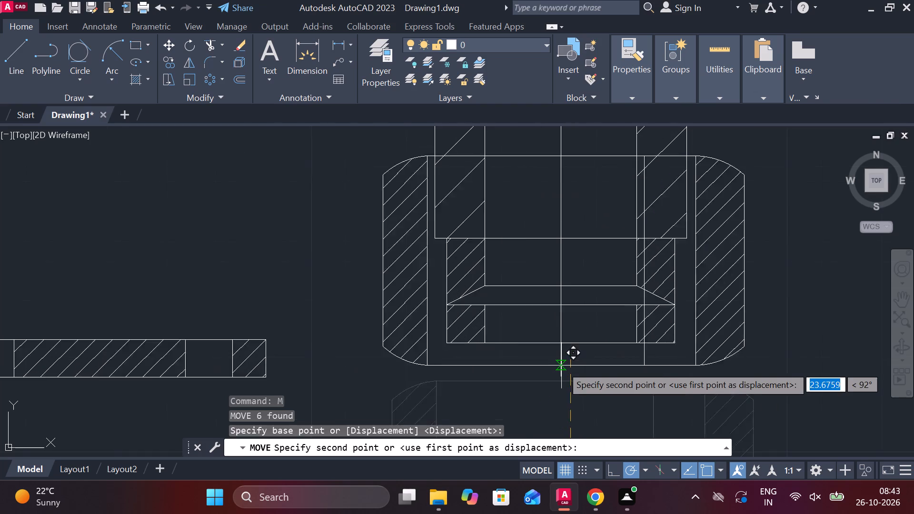
scroll(561, 367, "down", 2)
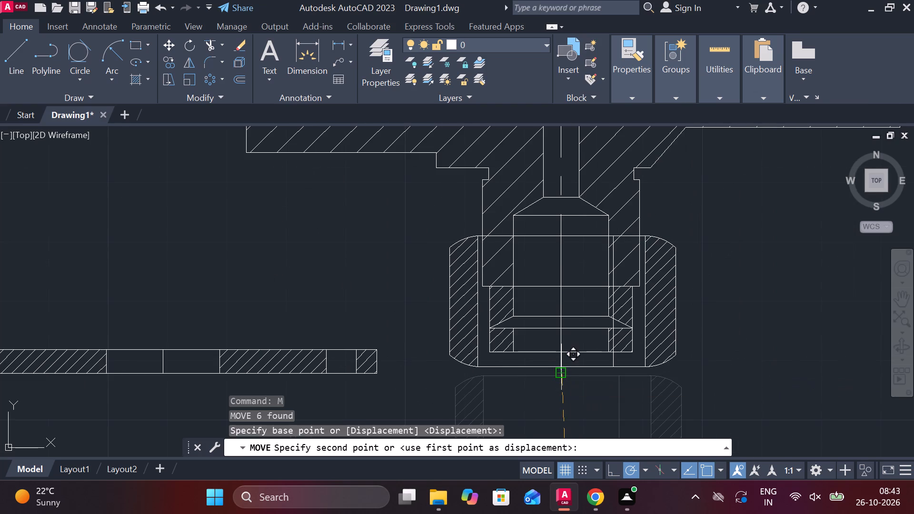
scroll(561, 367, "up", 2)
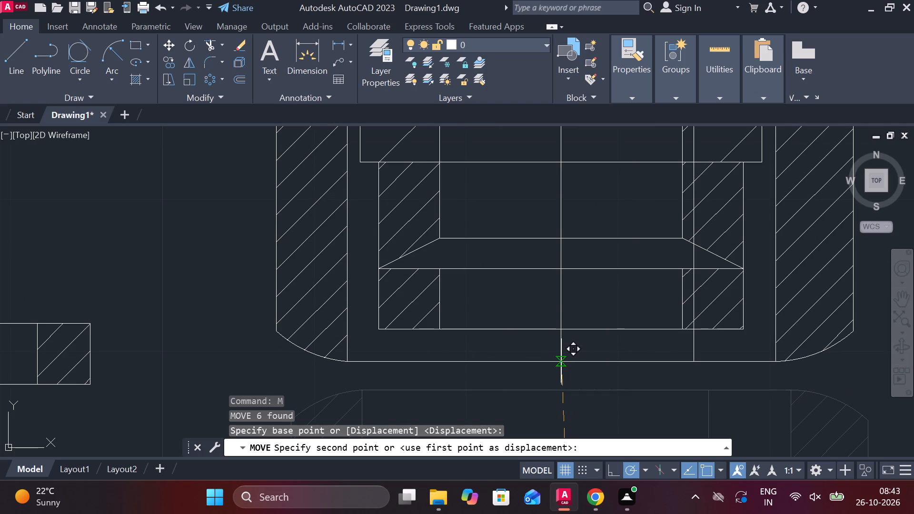
left_click(561, 362)
Erase the nut's left inner vertical line.
scroll(592, 374, "down", 2)
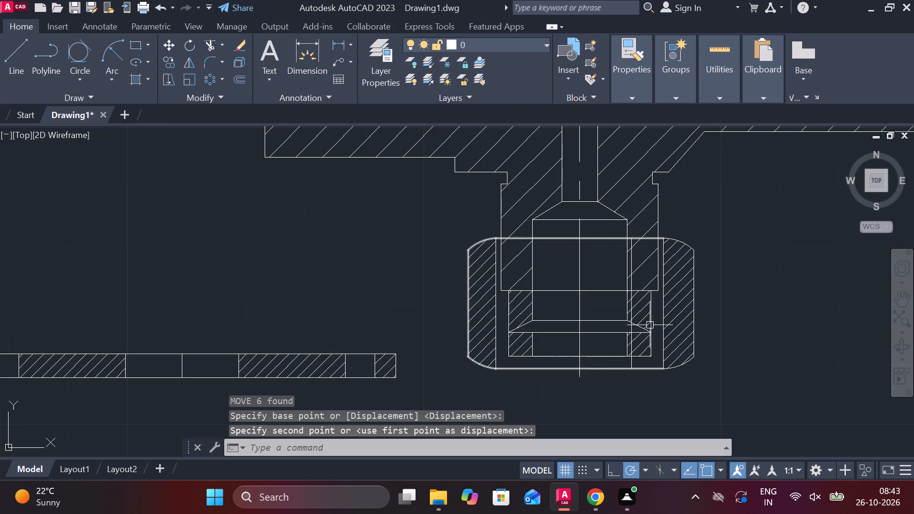
scroll(657, 318, "up", 3)
scroll(648, 328, "down", 2)
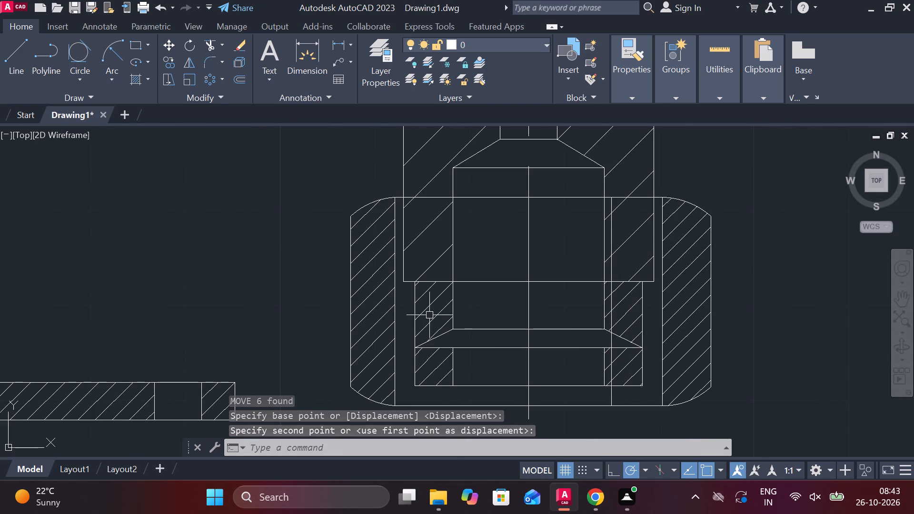
scroll(410, 303, "up", 1)
left_click(387, 305)
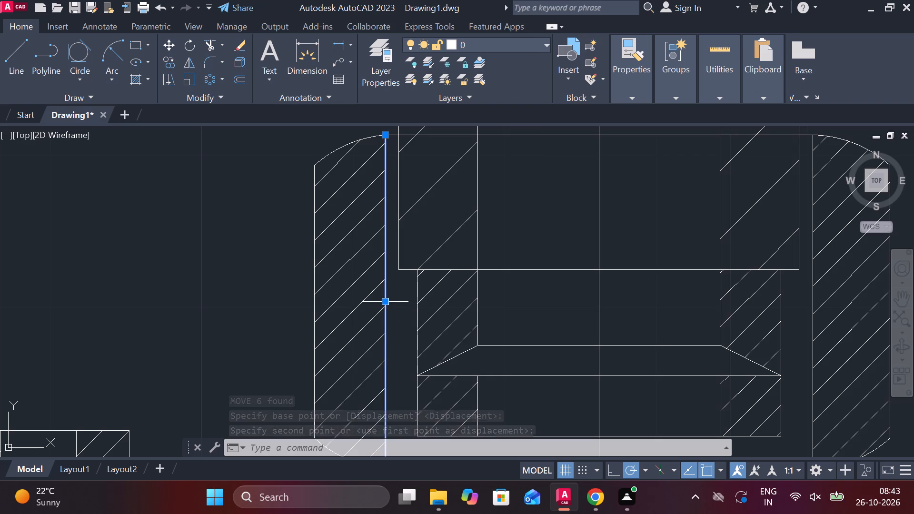
type("E")
key("space")
Draw a vertical line from the outlet's lower-left outer corner down to the nut's bottom edge.
key("l")
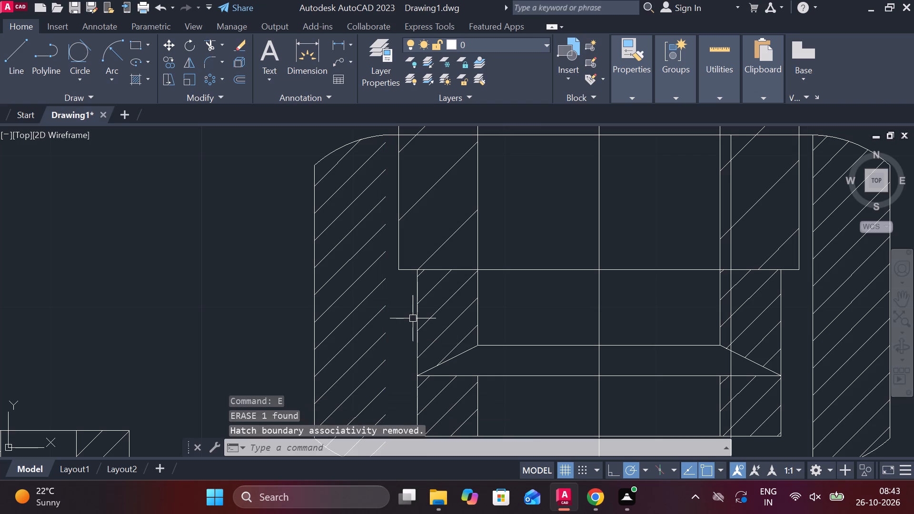
key("Return")
left_click(403, 271)
scroll(388, 306, "down", 2)
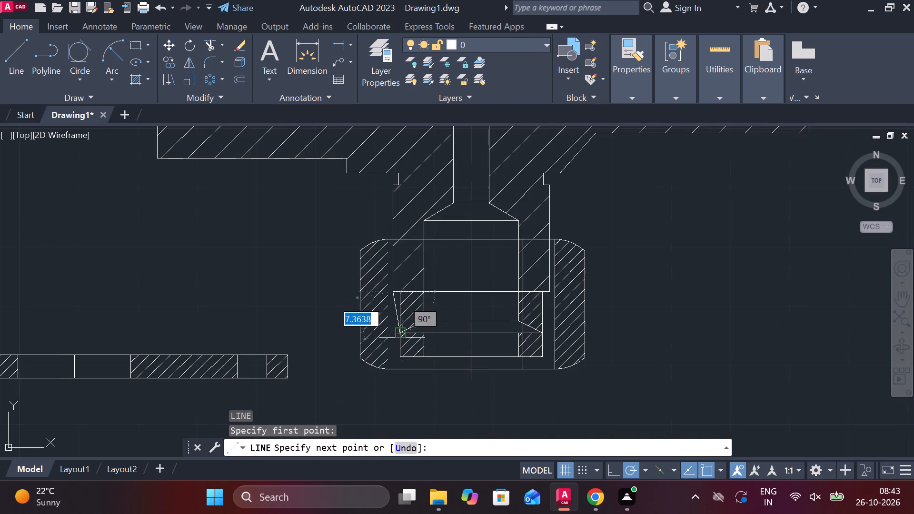
scroll(402, 365, "up", 2)
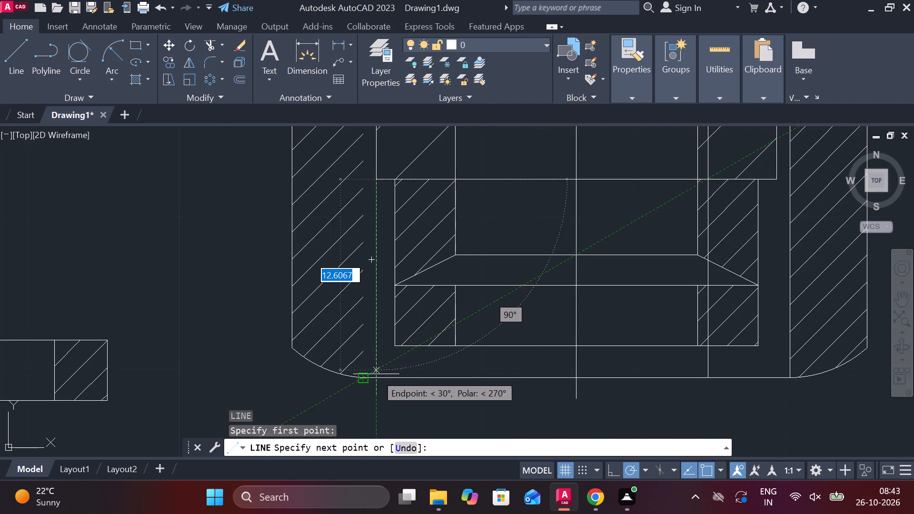
scroll(376, 374, "up", 4)
left_click(367, 404)
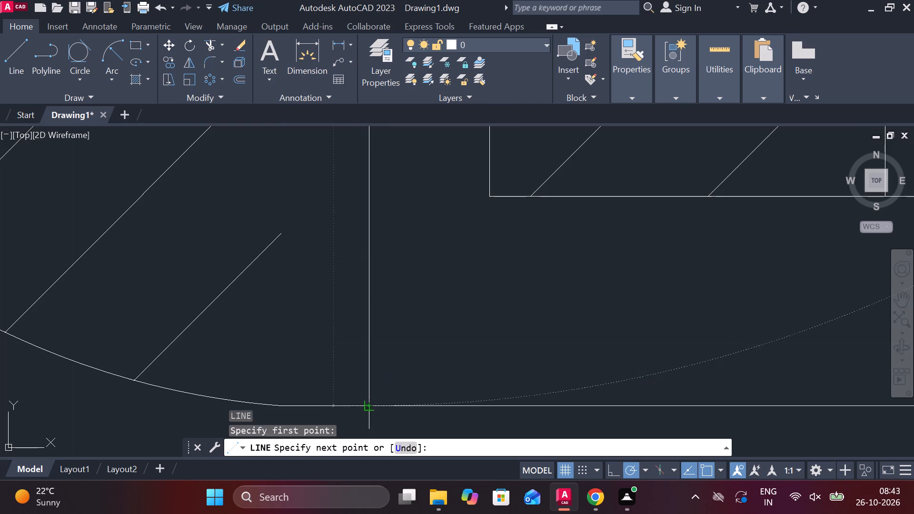
scroll(424, 355, "down", 3)
key("Escape")
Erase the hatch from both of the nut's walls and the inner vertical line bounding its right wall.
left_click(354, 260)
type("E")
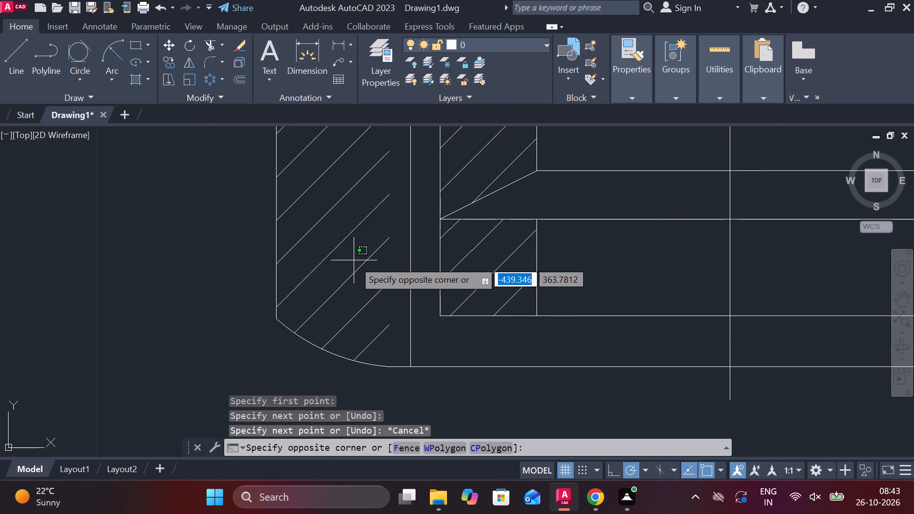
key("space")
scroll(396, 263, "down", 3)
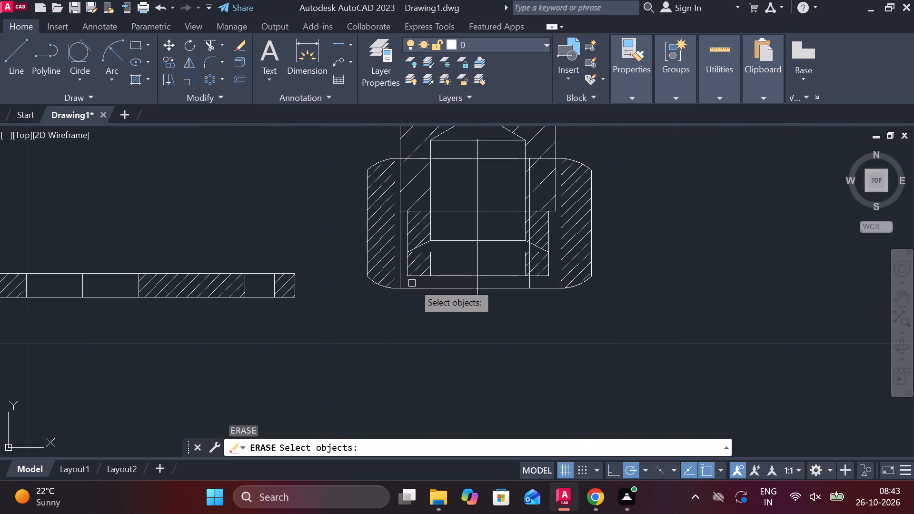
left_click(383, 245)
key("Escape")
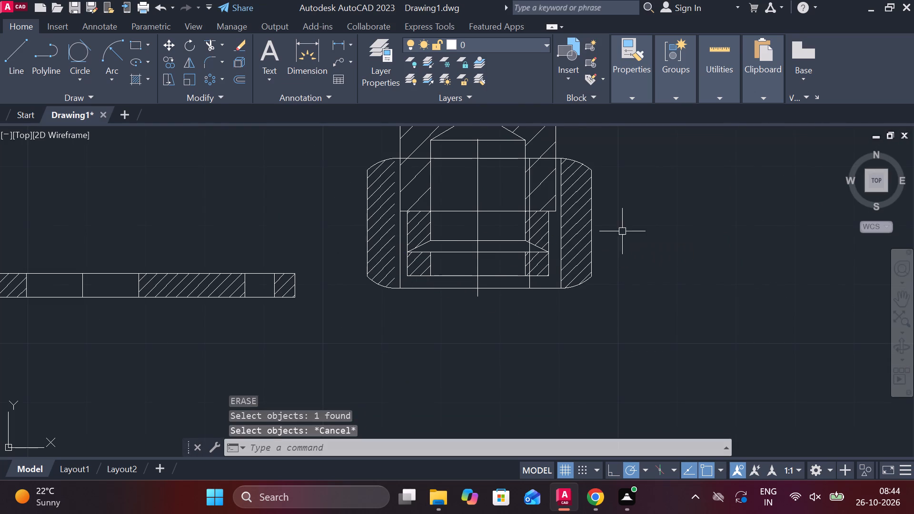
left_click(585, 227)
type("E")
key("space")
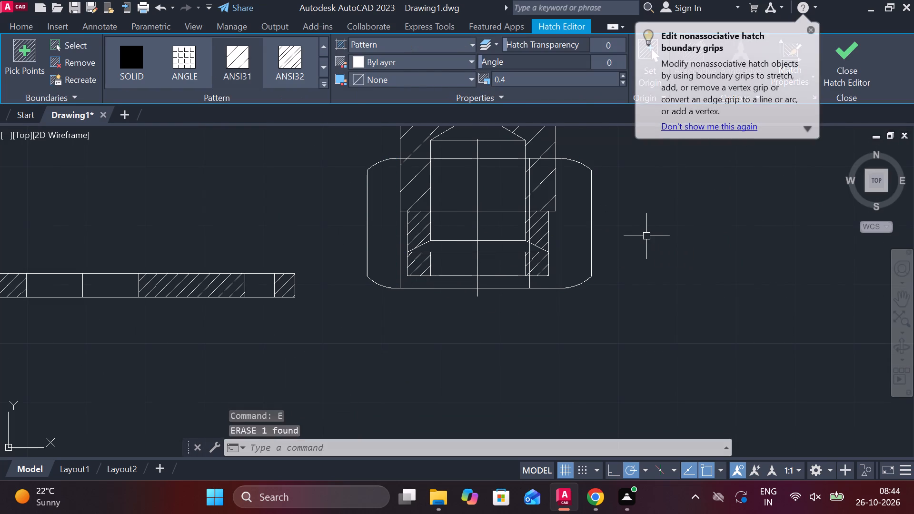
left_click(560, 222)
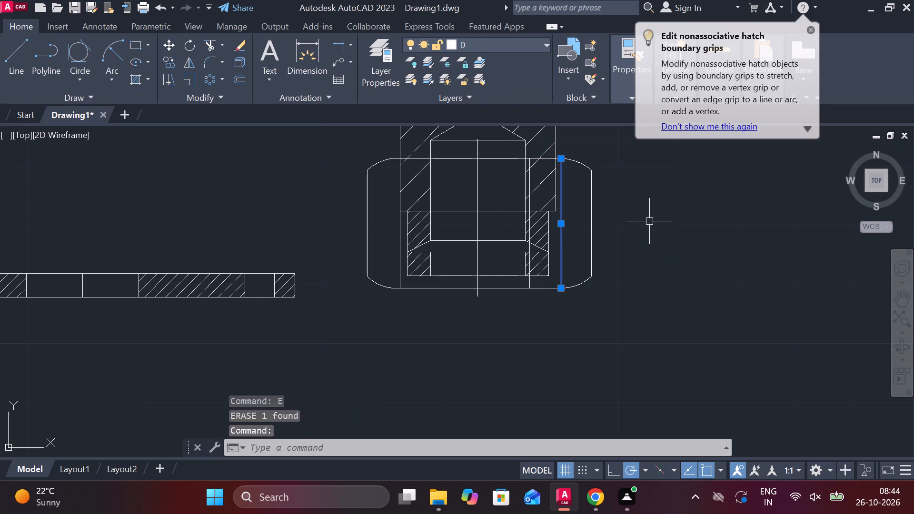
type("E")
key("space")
Draw a vertical line from the outlet's lower-right outer corner down past the nut's bottom edge.
key("l")
key("Return")
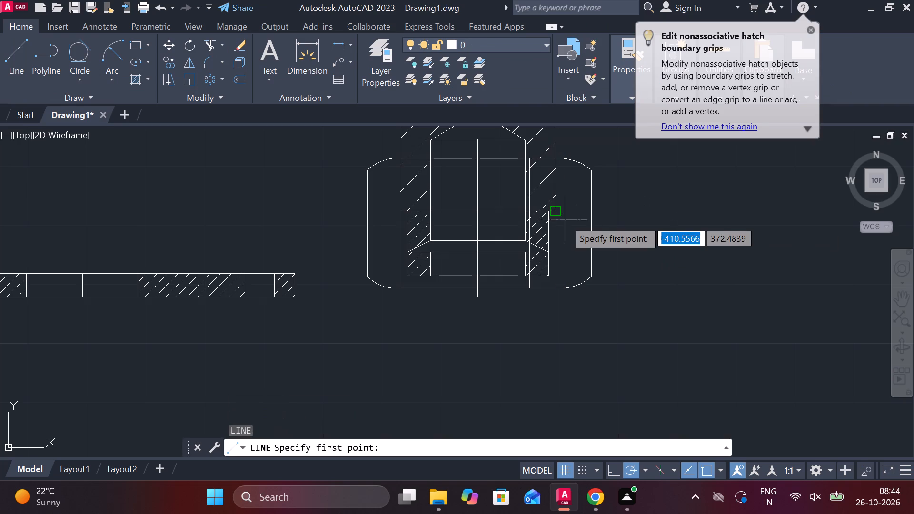
scroll(565, 219, "up", 2)
left_click(542, 198)
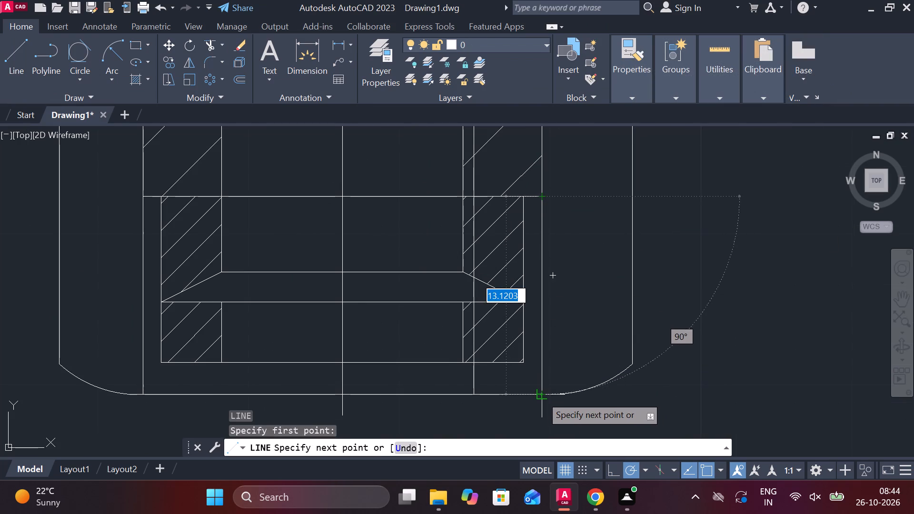
middle_click_drag(541, 395, 540, 280)
left_click(536, 340)
key("Escape")
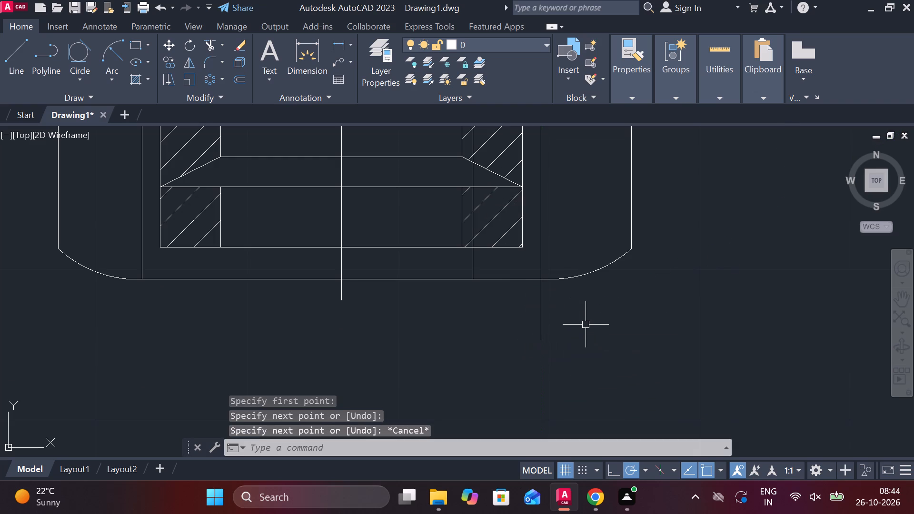
Trim the overhang of the right vertical line below the nut's bottom edge.
type("TR")
key("space")
left_click_drag(580, 307, 498, 311)
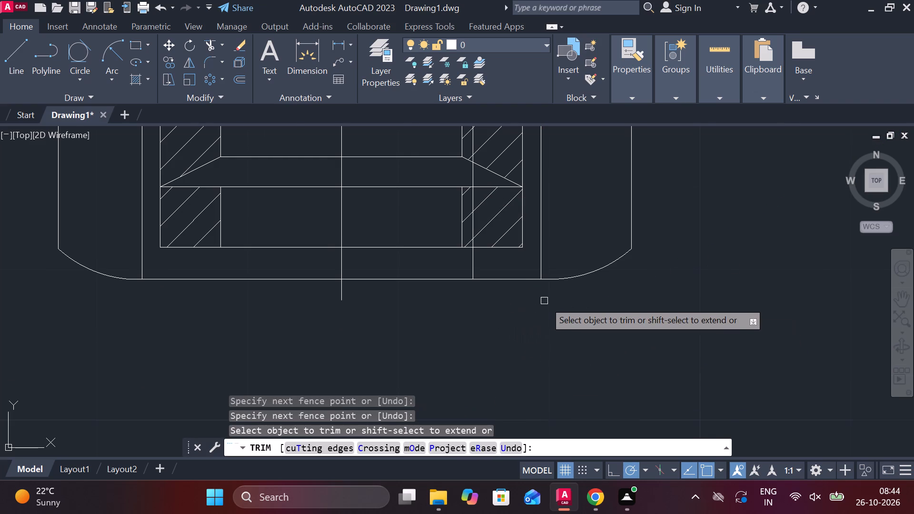
Remove the leftover vertical line running through the right wall's hatching, trimming its lower segments and erasing the rest.
scroll(544, 301, "down", 1)
middle_click_drag(547, 343, 559, 387)
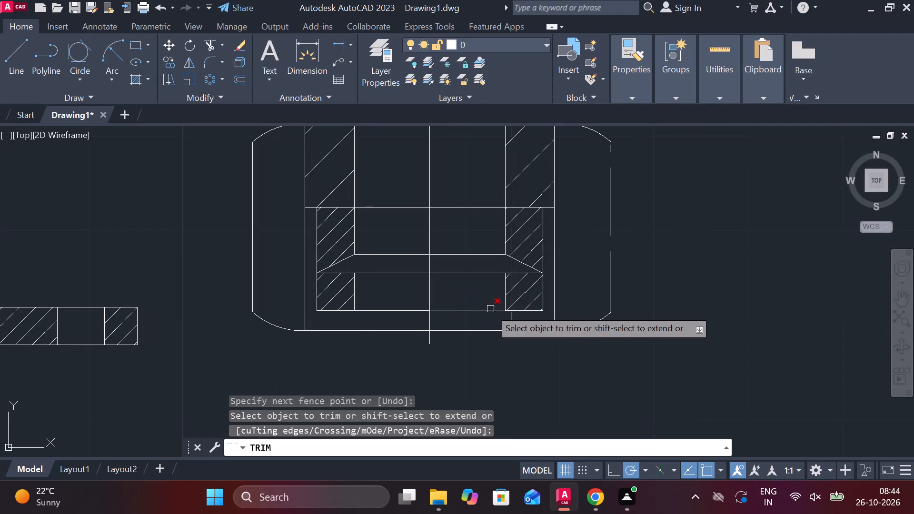
double_click(515, 325)
left_click(510, 301)
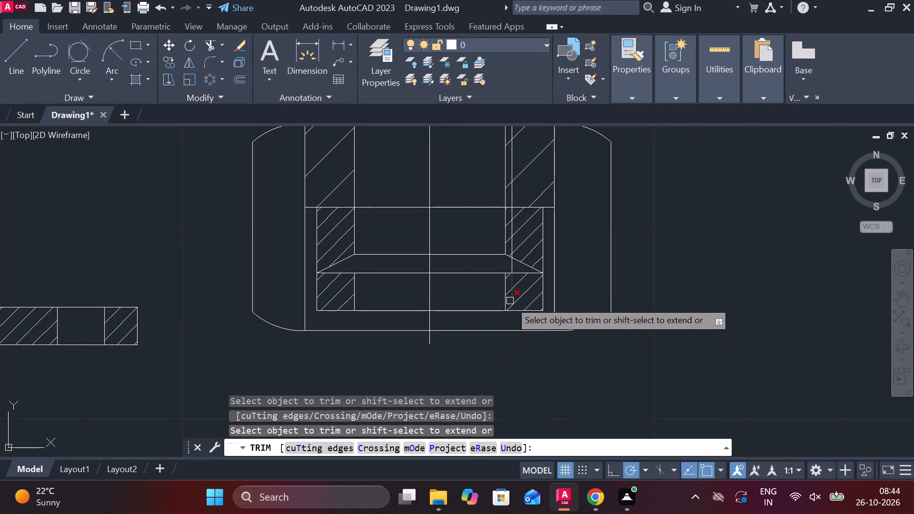
left_click(508, 267)
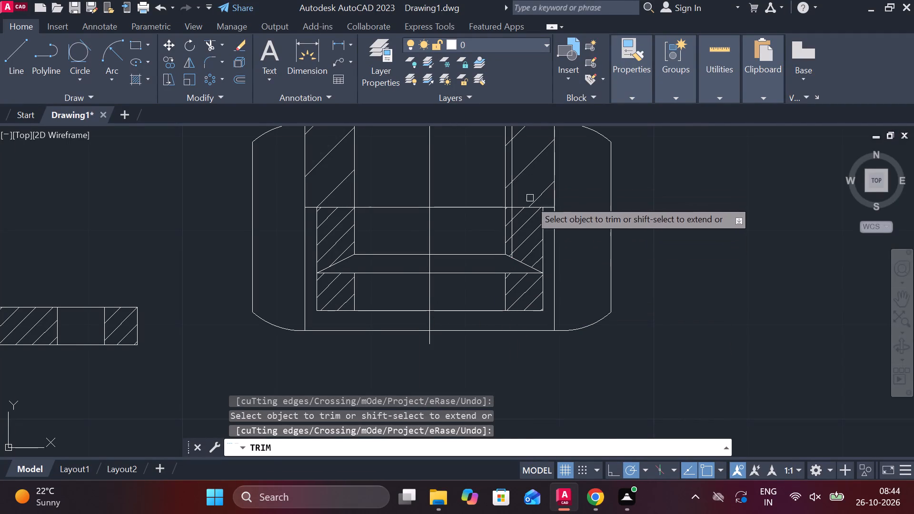
scroll(531, 209, "down", 1)
key("Escape")
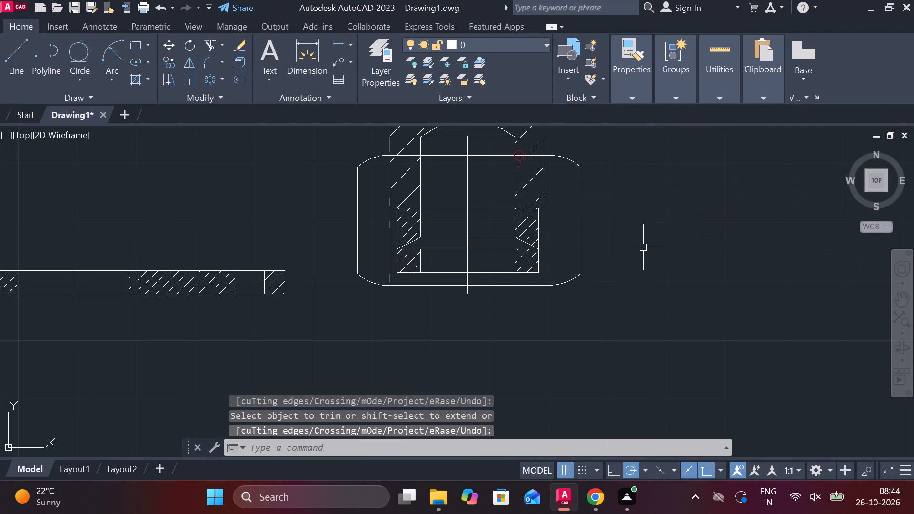
key("ctrl+a")
key("Escape")
scroll(611, 213, "up", 1)
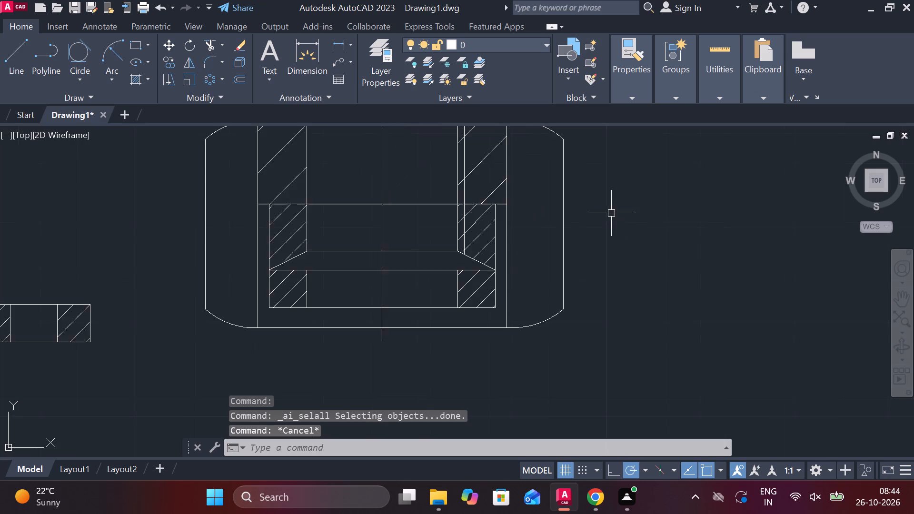
middle_click_drag(610, 226, 630, 308)
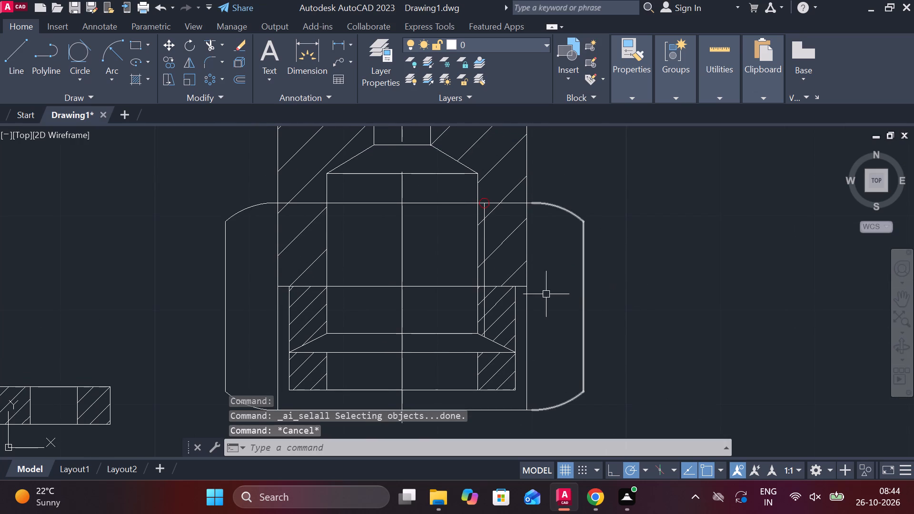
left_click(484, 245)
type("E")
key("space")
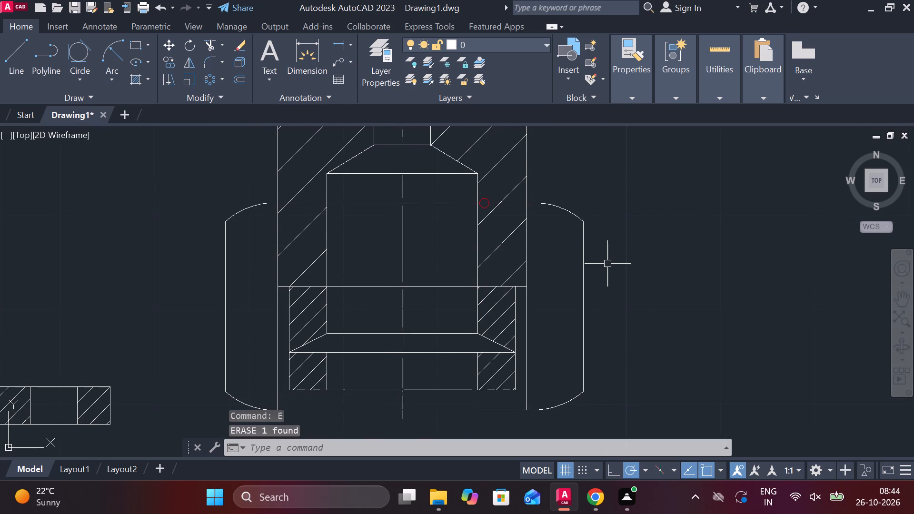
Hatch the left and right sections of the ring below the outlet at a 90° angle and 0.4 scale.
left_click(134, 74)
key("Escape")
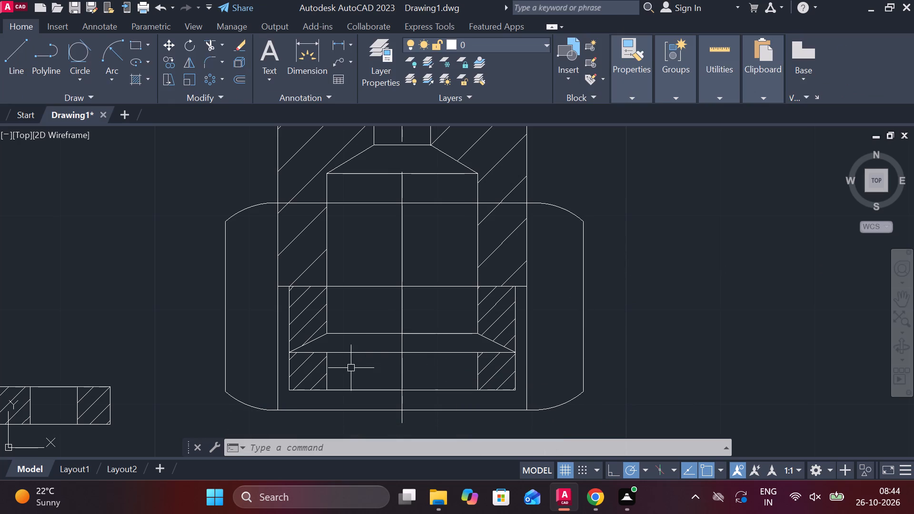
left_click(135, 78)
left_click(316, 367)
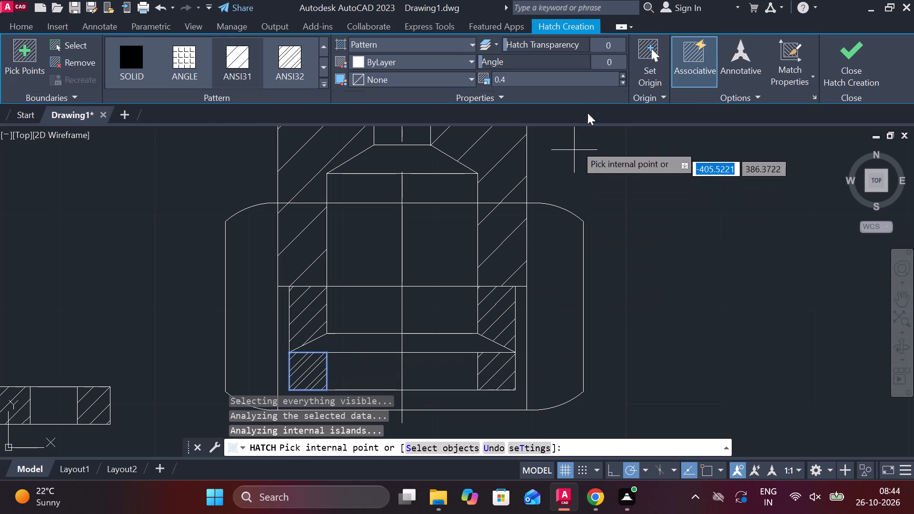
left_click(605, 59)
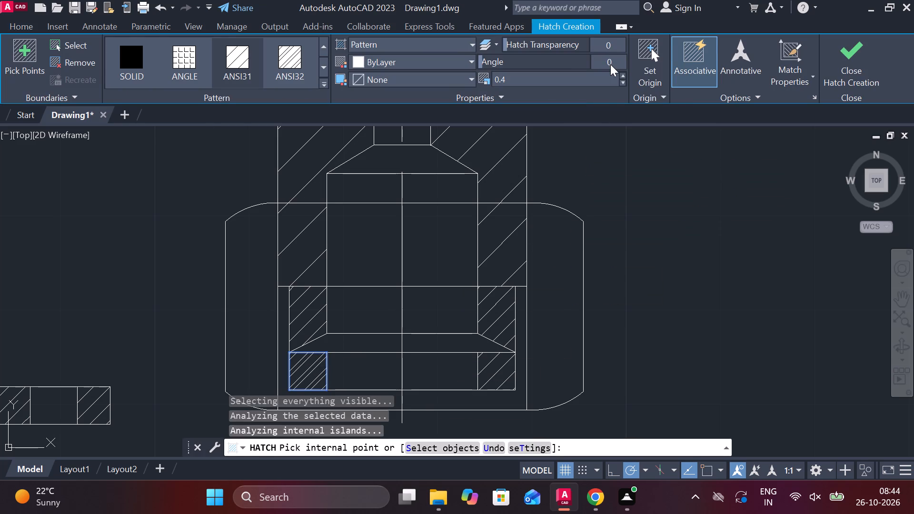
type("90")
key("Return")
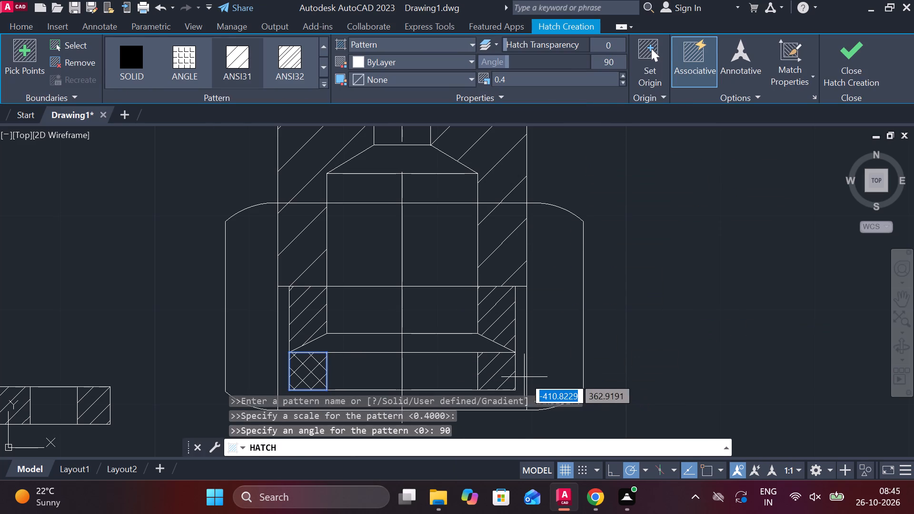
left_click(510, 377)
left_click(850, 73)
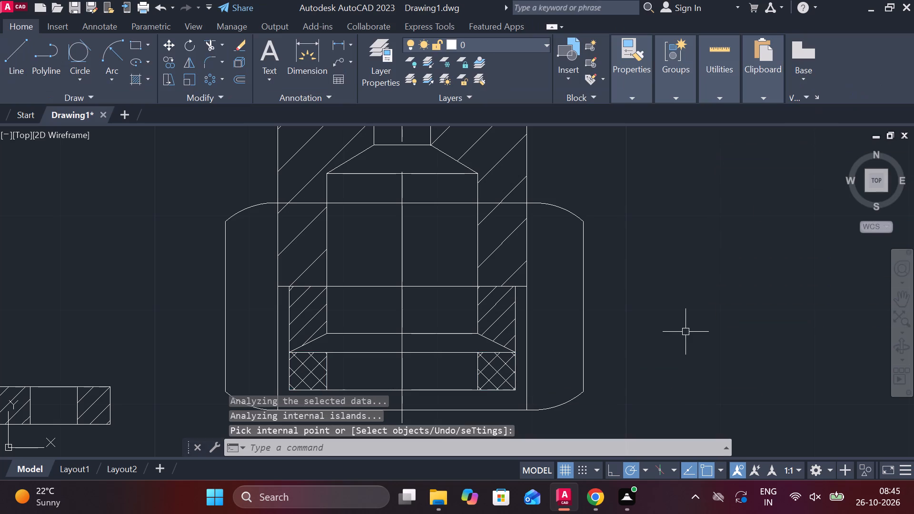
Hatch the nut's left and right walls at a 90° angle and 0.4 scale.
scroll(679, 321, "down", 1)
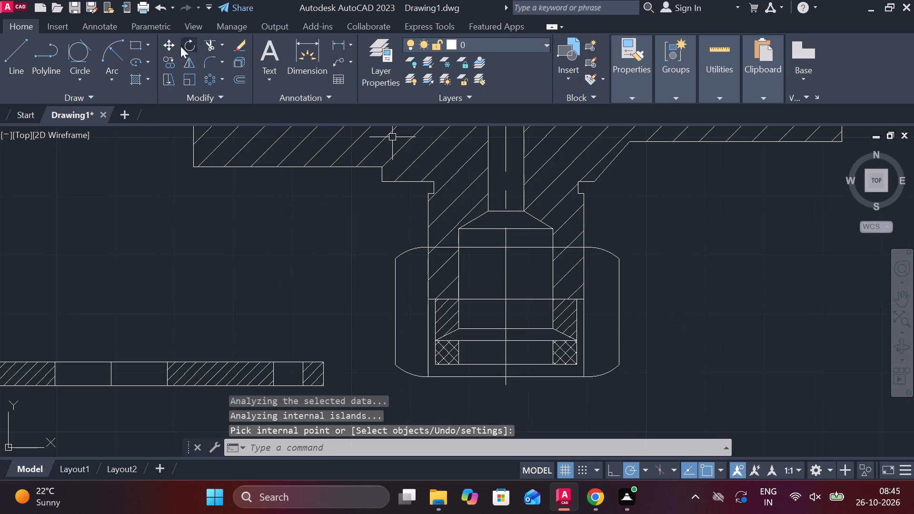
left_click(134, 82)
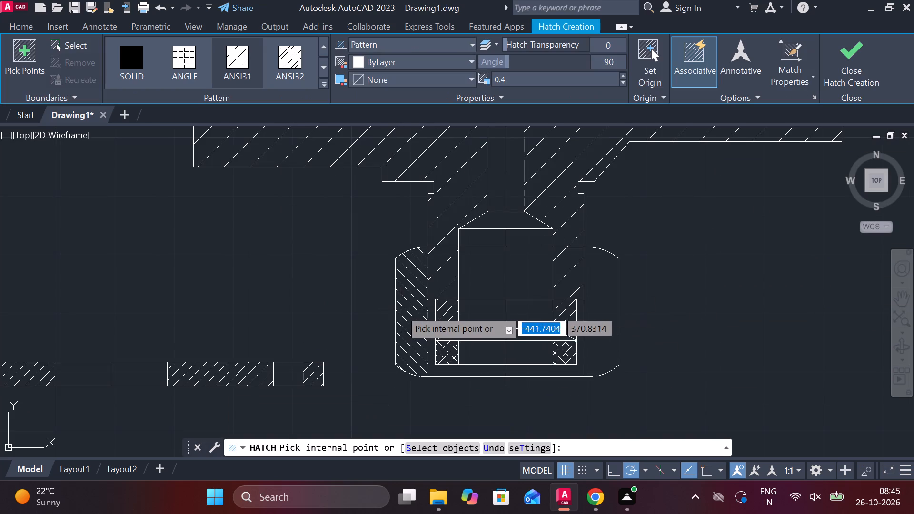
left_click(400, 309)
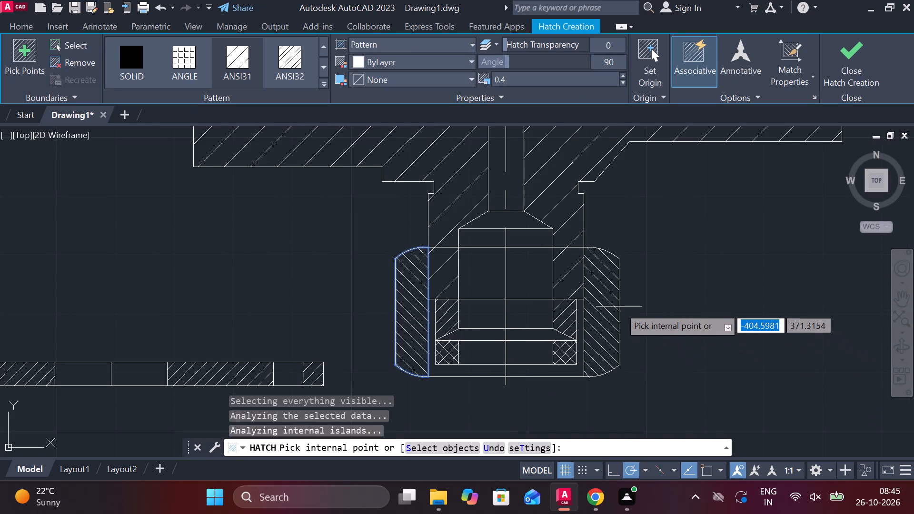
left_click(619, 306)
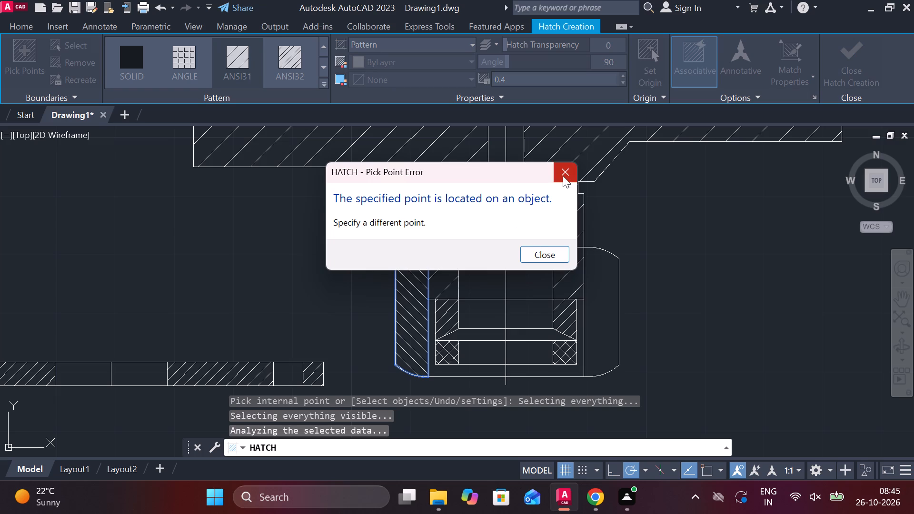
left_click(563, 176)
left_click(608, 308)
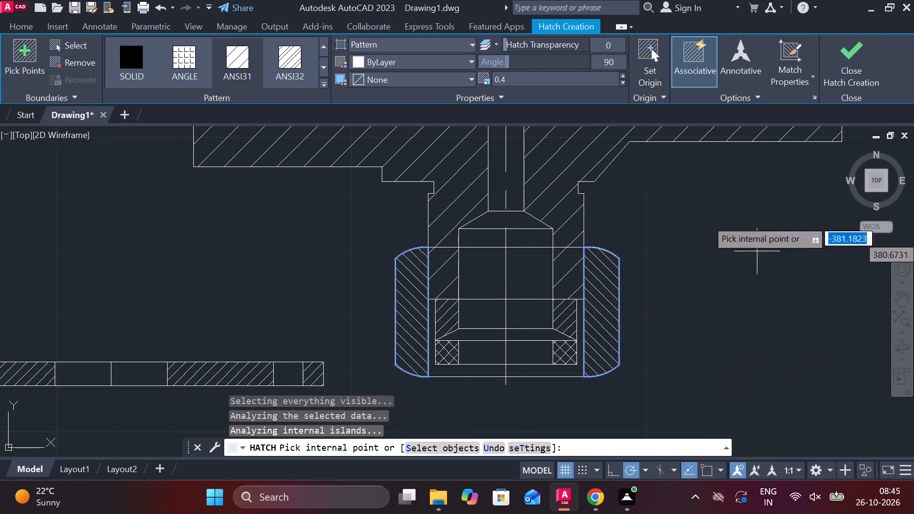
left_click(835, 65)
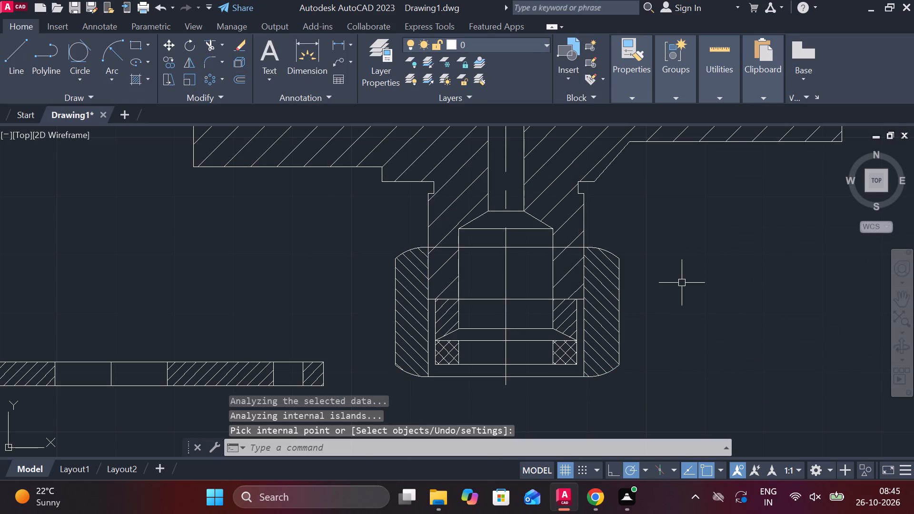
Draw a vertical line from the bottom inner corner of the ring's left section down to the nut's bottom edge.
scroll(680, 283, "down", 1)
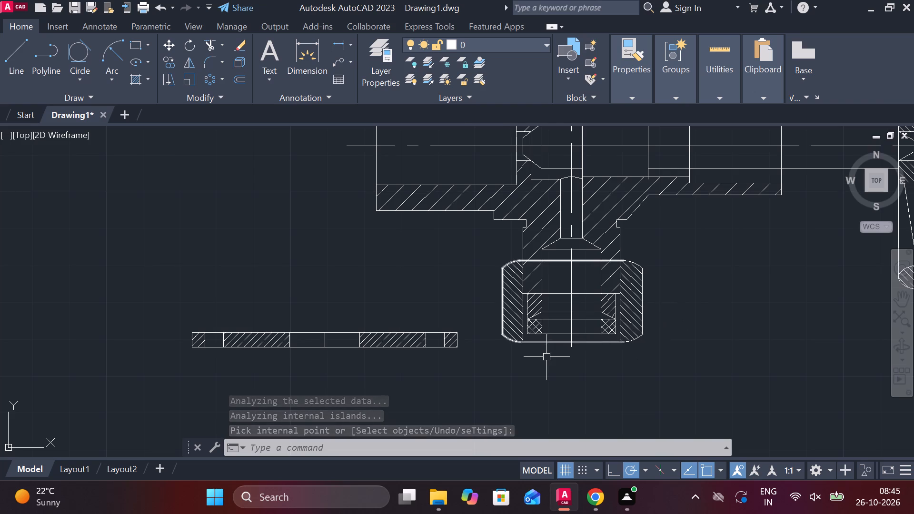
scroll(545, 357, "up", 2)
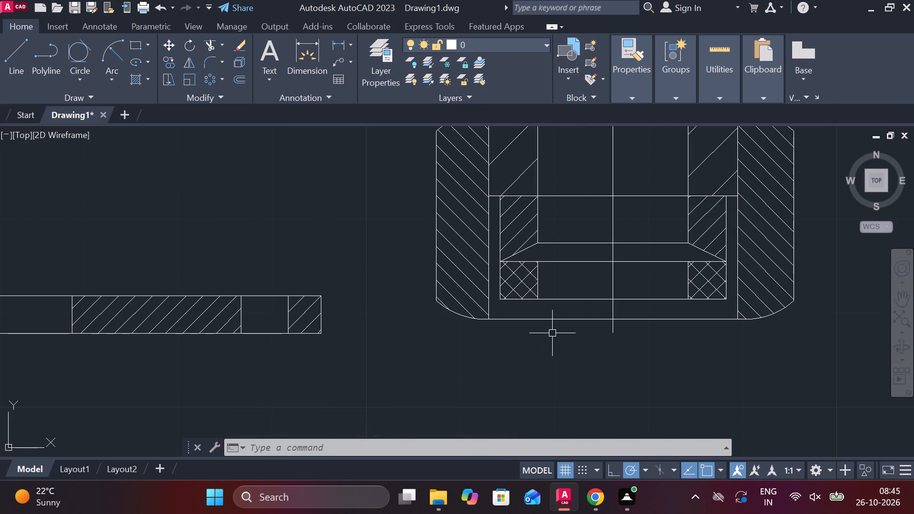
key("l")
key("Return")
scroll(551, 347, "up", 2)
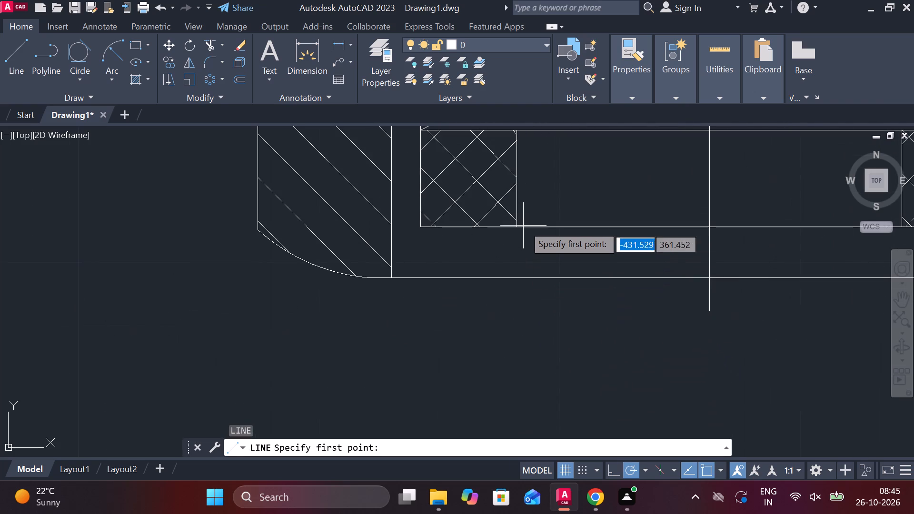
left_click(514, 228)
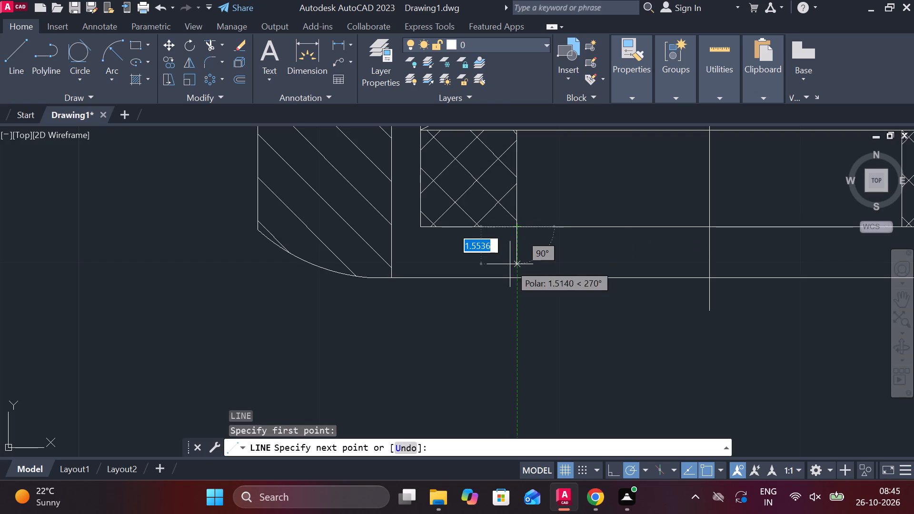
left_click(515, 277)
scroll(541, 295, "down", 2)
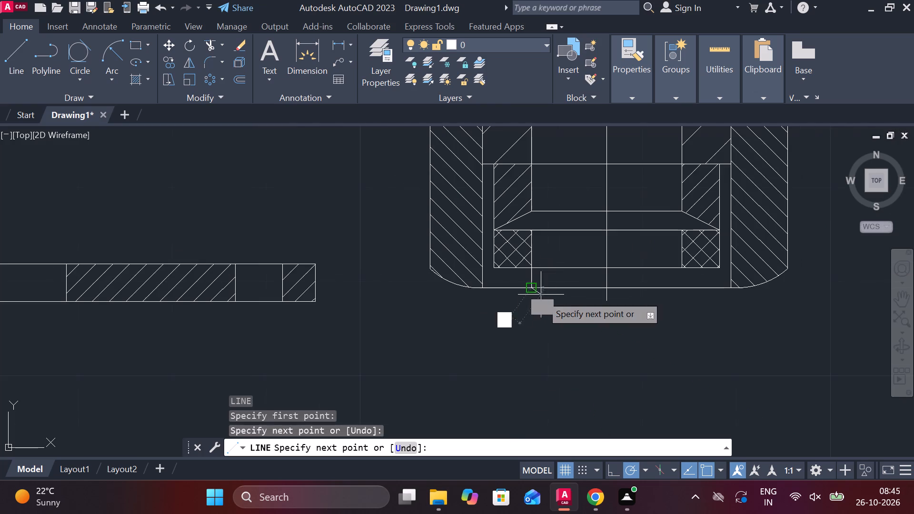
key("Escape")
Draw a vertical line from the bottom inner corner of the ring's right section down to the nut's bottom edge.
key("v")
scroll(676, 284, "up", 2)
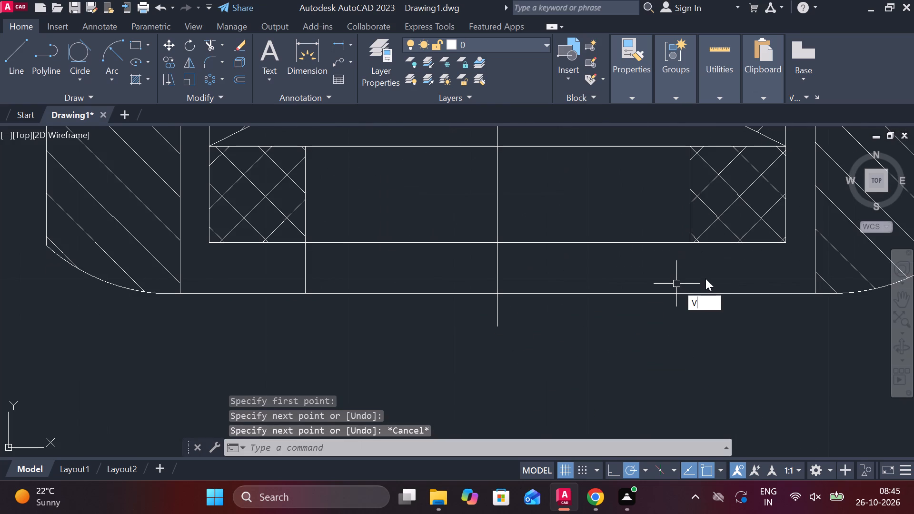
key("Escape")
key("space")
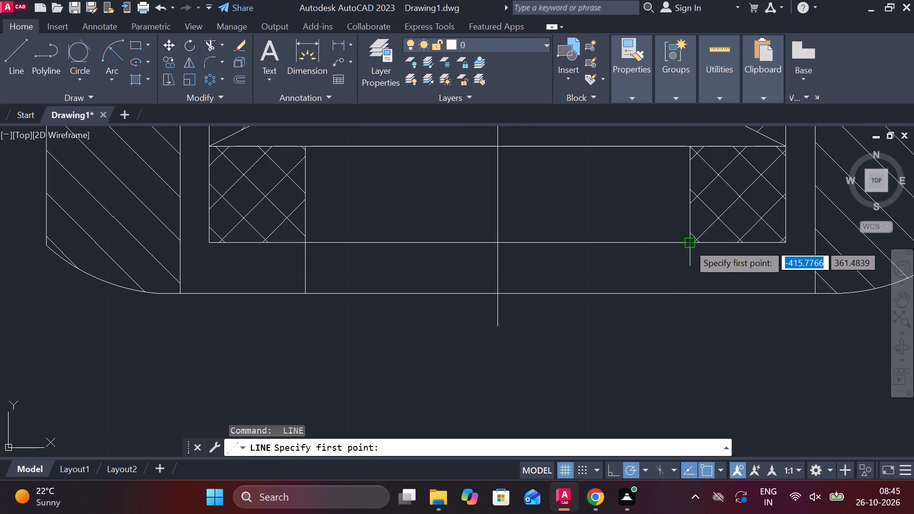
left_click(688, 244)
left_click(689, 293)
scroll(705, 303, "down", 1)
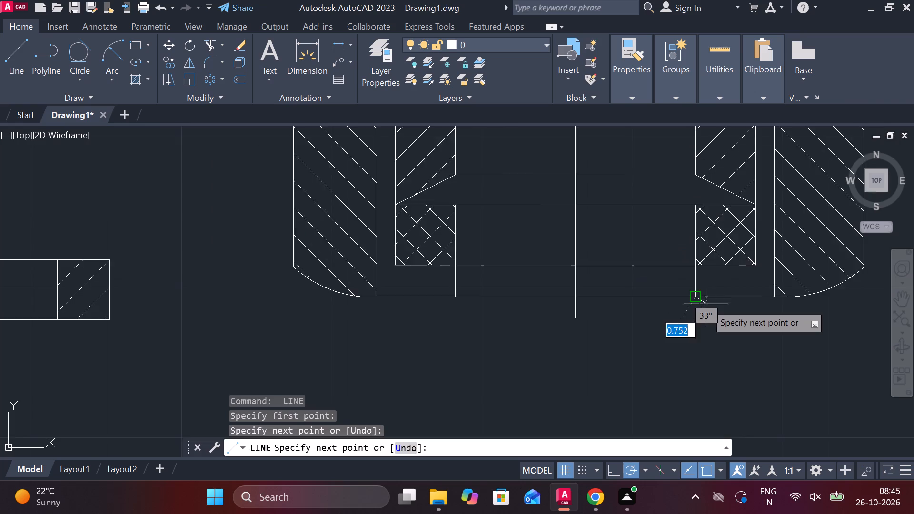
scroll(705, 303, "down", 1)
key("Escape")
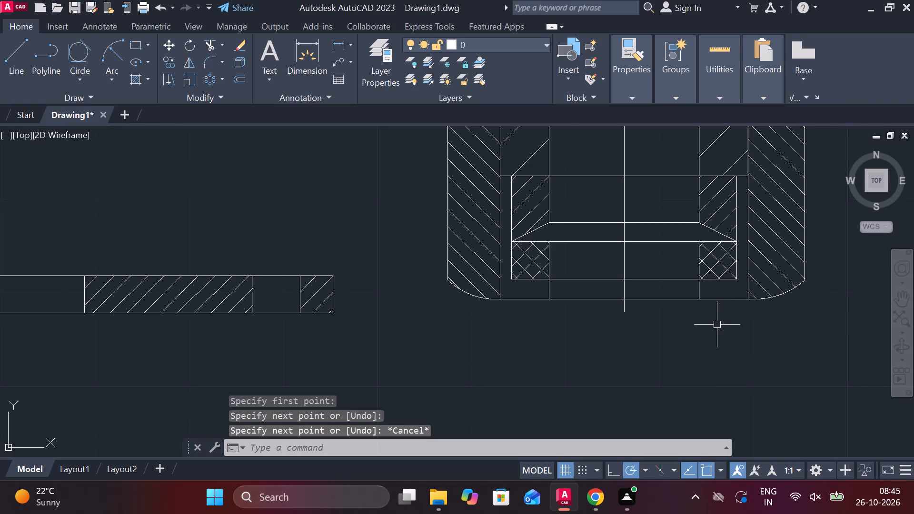
Draw a short horizontal line from the ring's lower-left outer corner to the nut's left inner wall line.
scroll(510, 289, "up", 2)
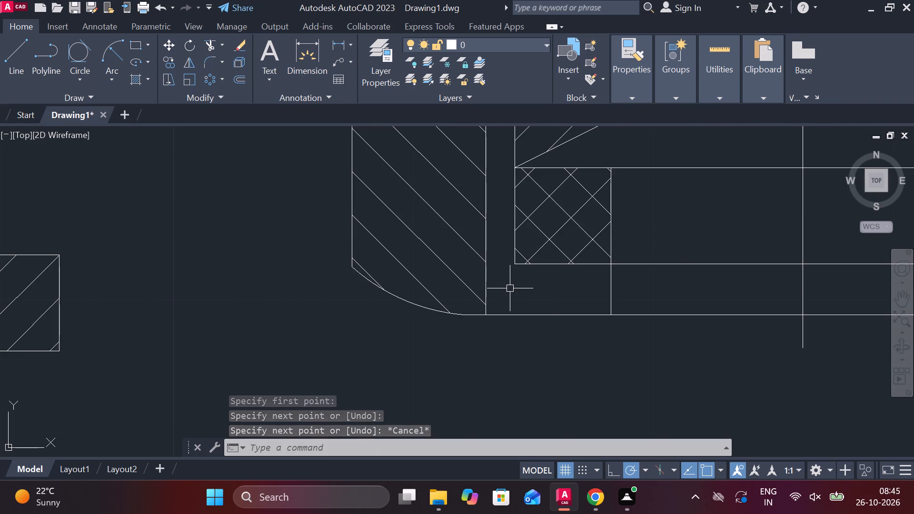
key("l")
key("Return")
left_click(509, 265)
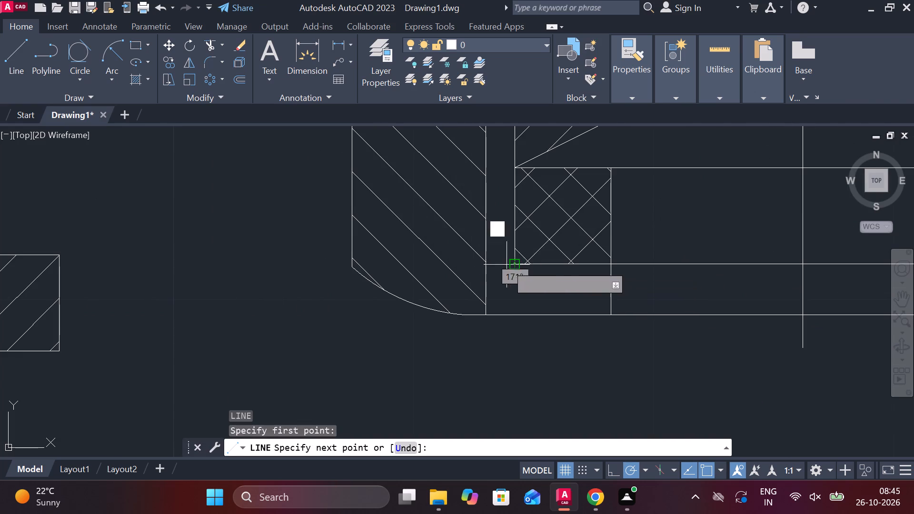
left_click(491, 263)
key("Escape")
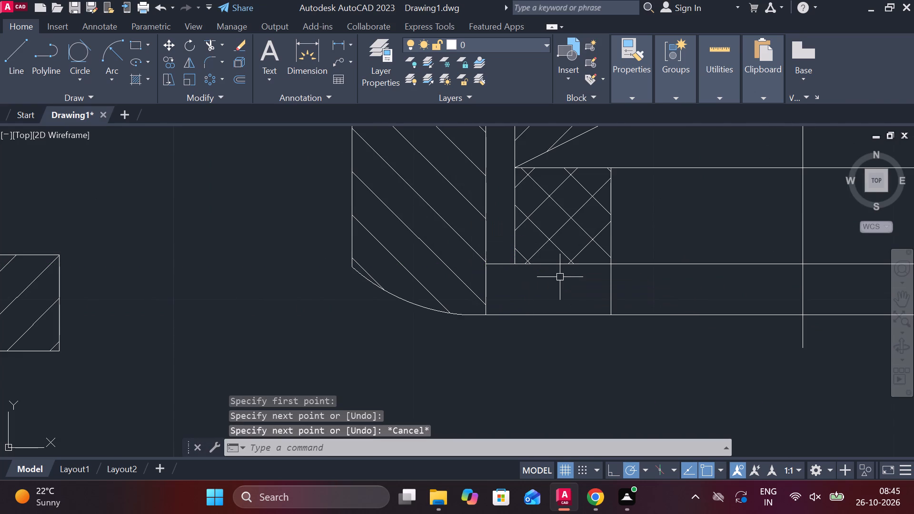
Trim the nut's left inner wall line below the new short horizontal line and remove the left wall's hatch.
type("TR")
key("space")
left_click_drag(507, 291, 453, 287)
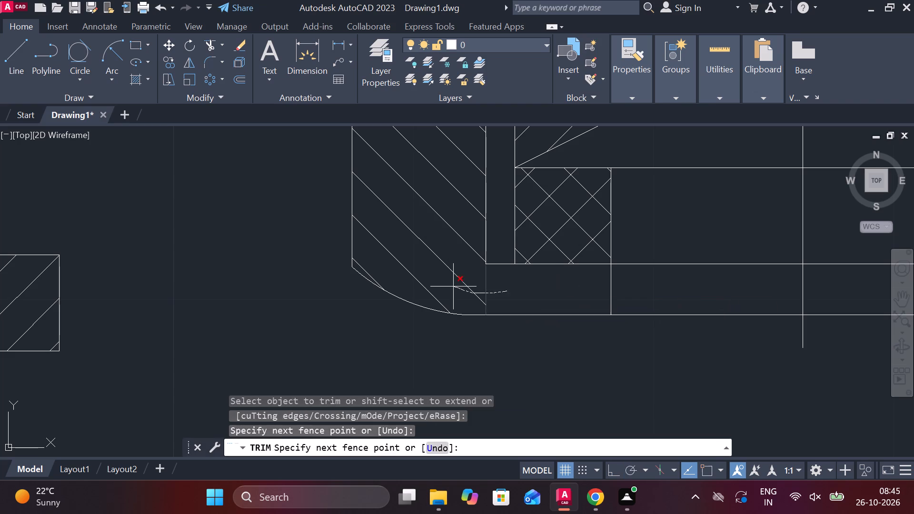
left_click_drag(453, 287, 452, 286)
left_click_drag(451, 269, 451, 247)
scroll(450, 230, "down", 2)
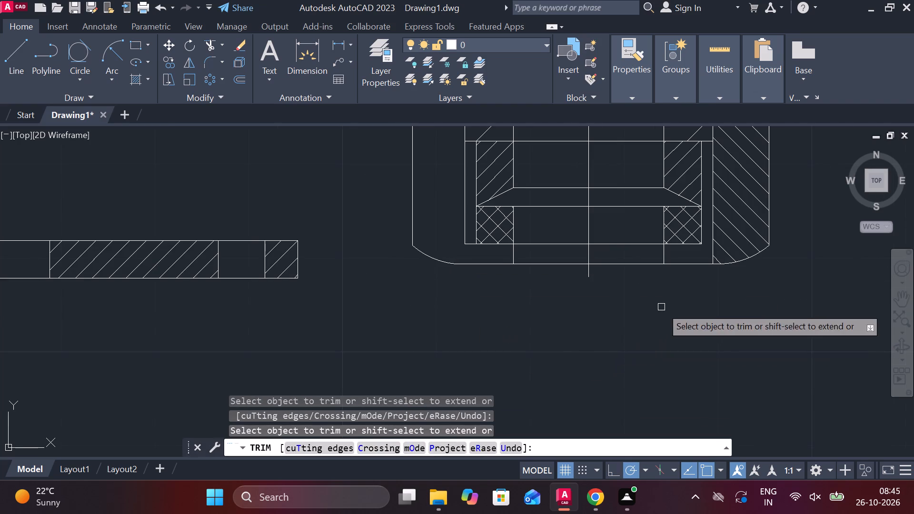
middle_click_drag(661, 307, 487, 386)
key("Escape")
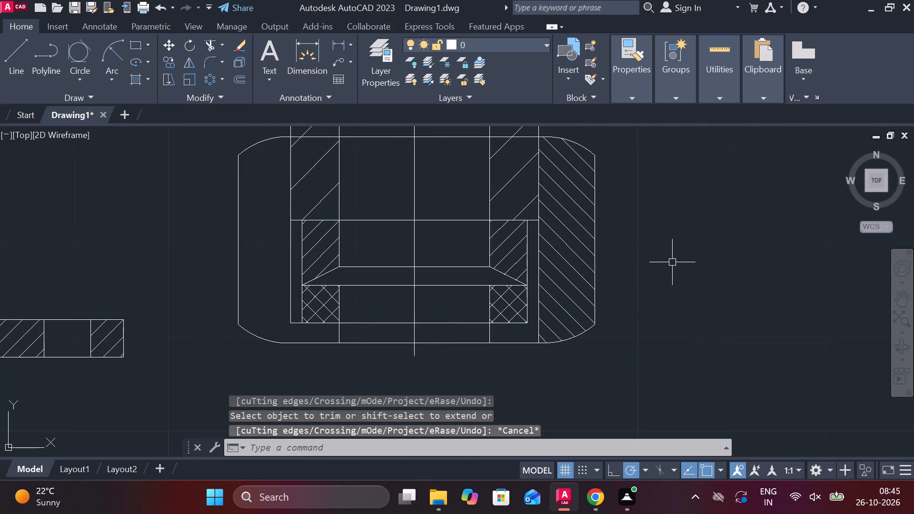
Draw a short horizontal line from the ring's lower-right outer corner to the nut's right inner wall line.
key("l")
key("Return")
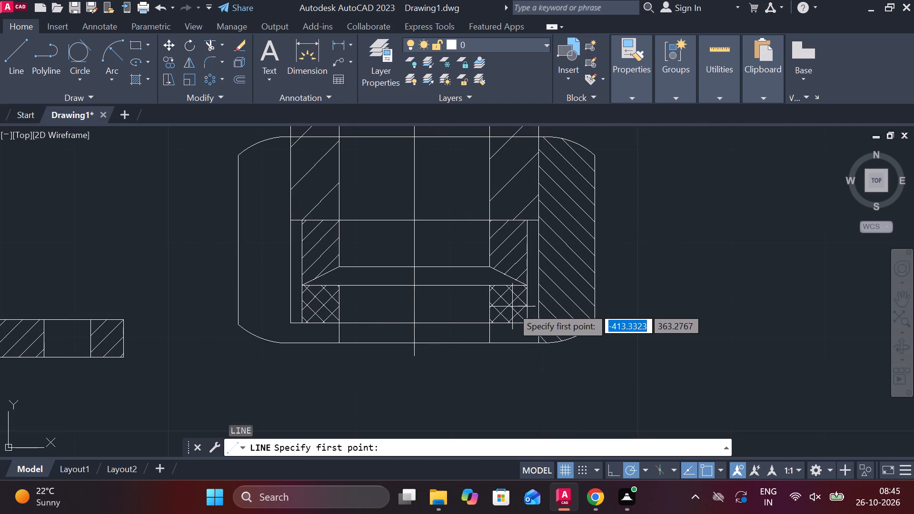
scroll(527, 333, "up", 3)
left_click(534, 288)
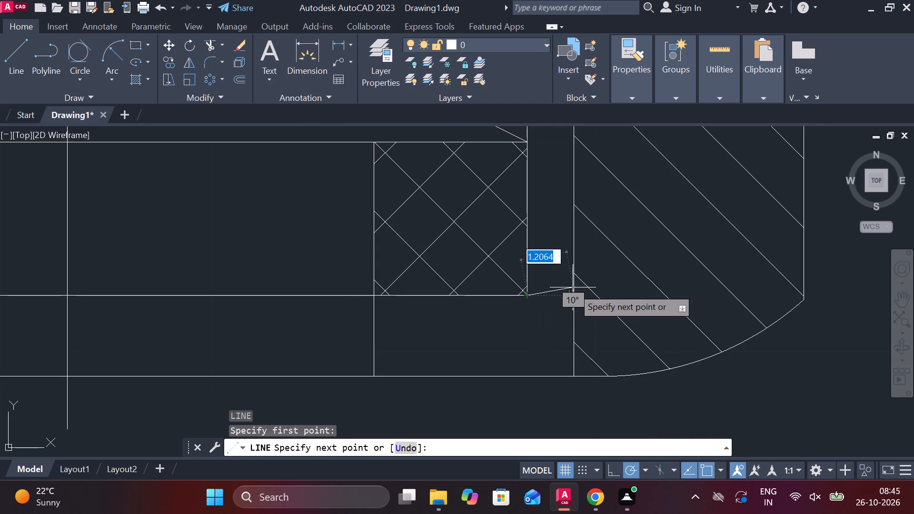
left_click(579, 296)
key("Escape")
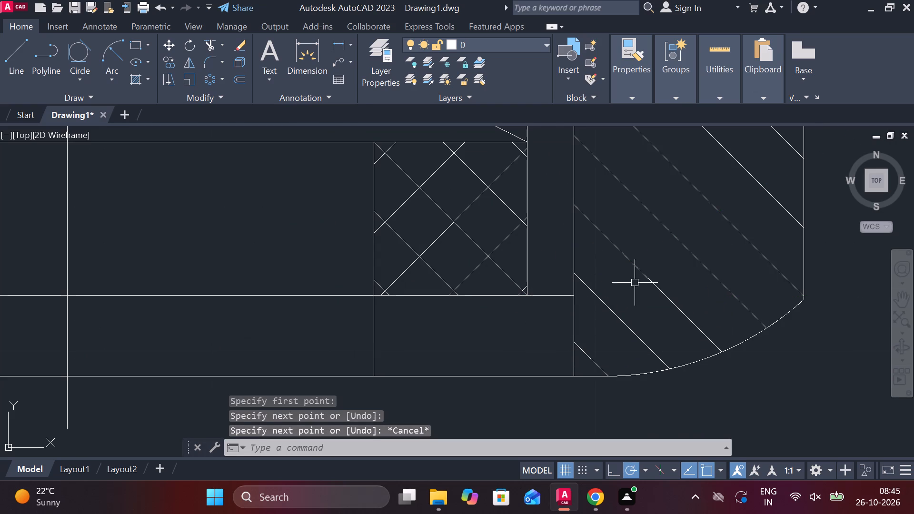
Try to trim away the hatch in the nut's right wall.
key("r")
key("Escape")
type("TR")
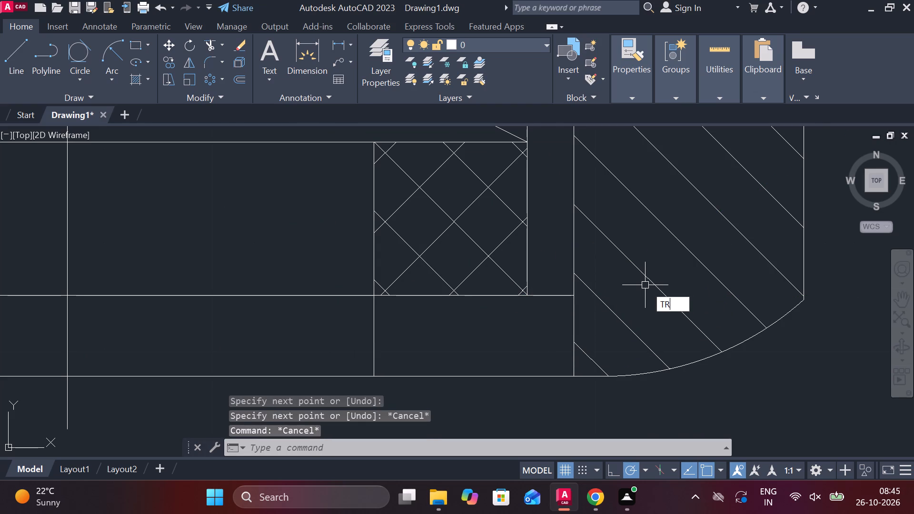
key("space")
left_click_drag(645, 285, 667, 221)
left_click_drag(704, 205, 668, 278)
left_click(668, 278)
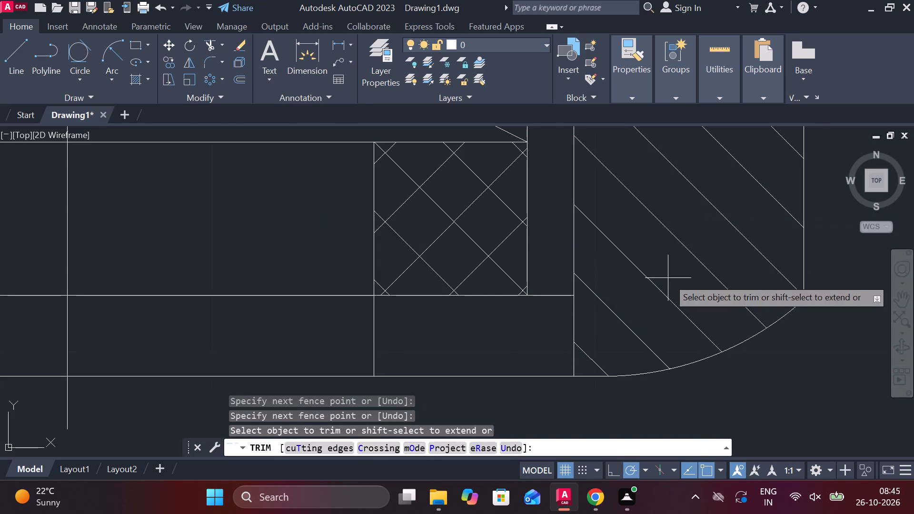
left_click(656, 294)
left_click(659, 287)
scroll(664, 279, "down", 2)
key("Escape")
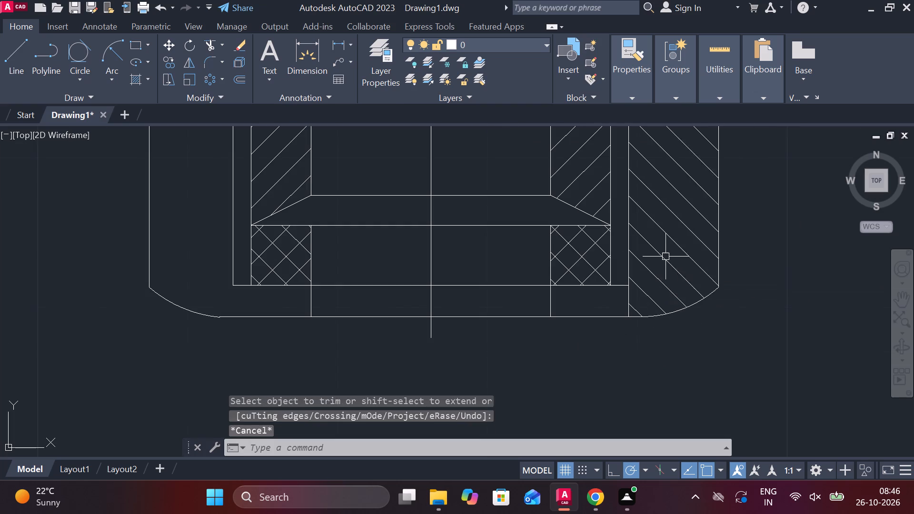
Erase the hatch from the nut's right wall.
left_click(666, 257)
type("E")
key("space")
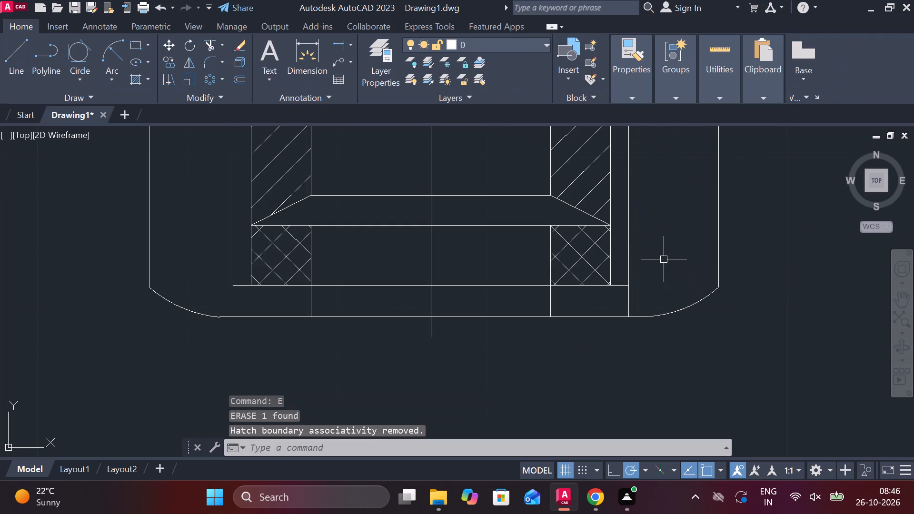
Trim the nut's right inner wall line below the short horizontal line.
type("TR")
key("space")
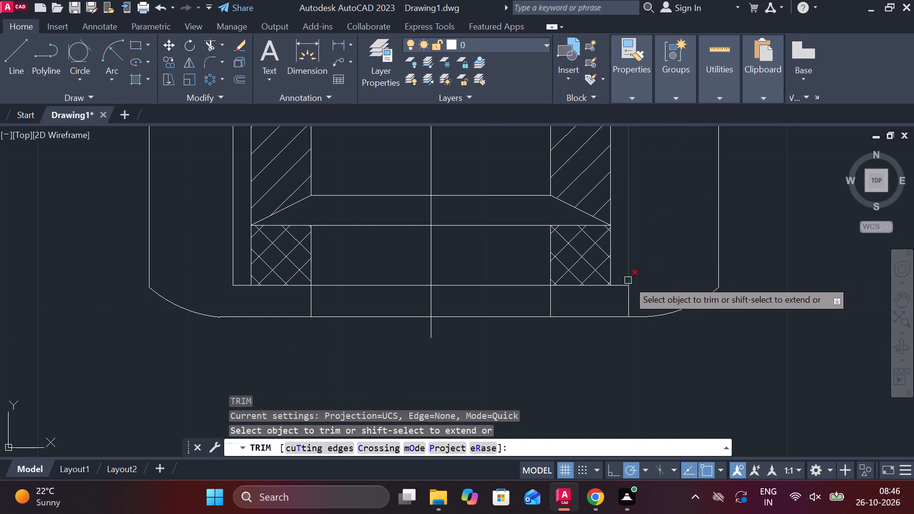
left_click(634, 306)
left_click(620, 304)
Hatch the nut's left and right walls, including the bottom lips, at a 90° angle and 0.4 scale.
scroll(635, 303, "down", 2)
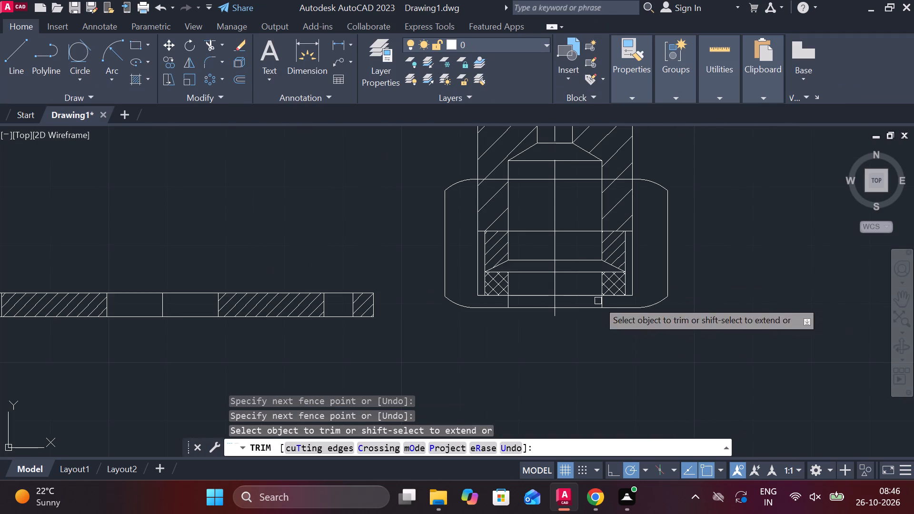
double_click(136, 84)
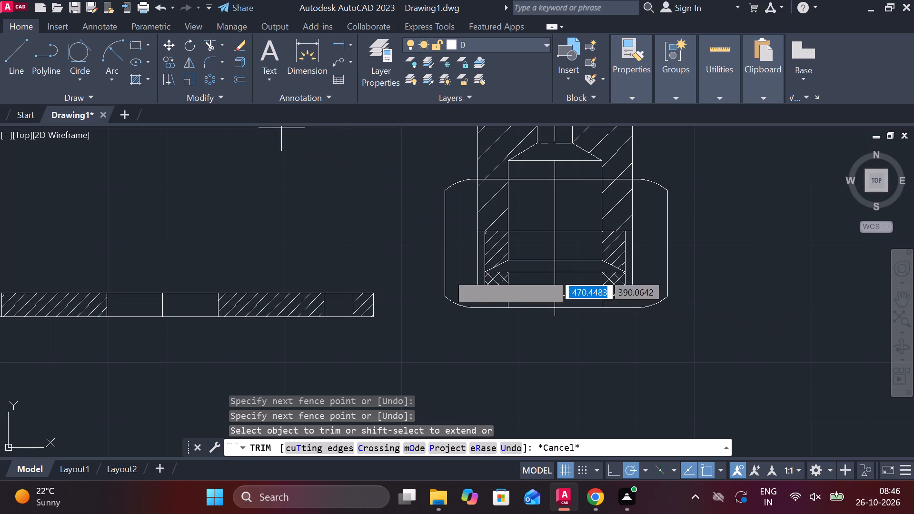
left_click(466, 250)
left_click(646, 247)
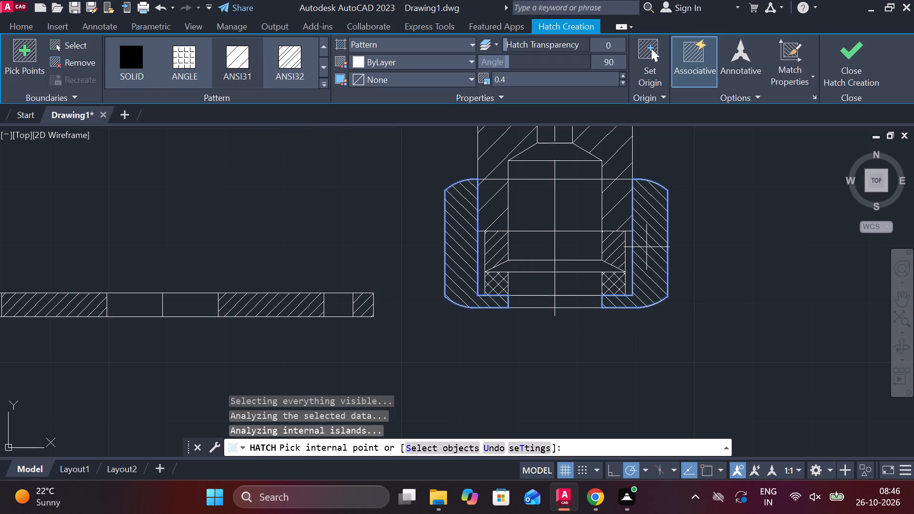
left_click(859, 60)
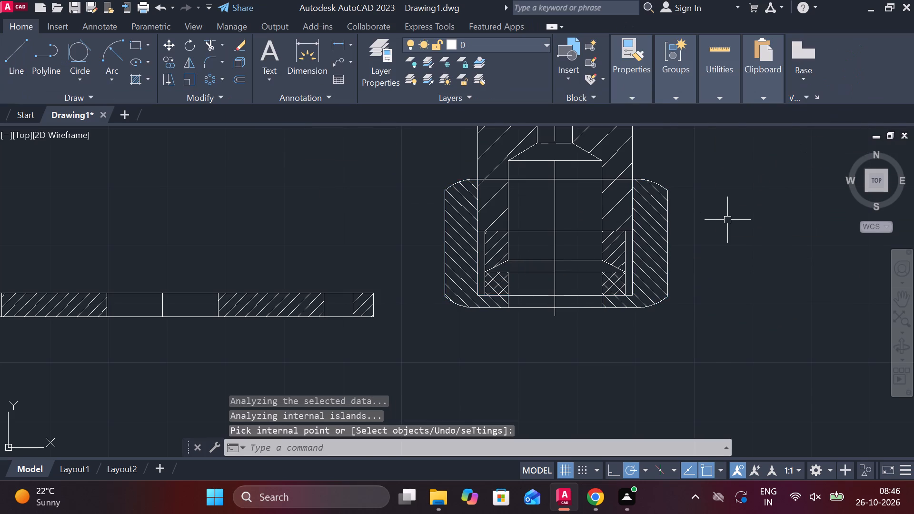
Move the hatched flat plate by its bottom midpoint onto the midpoint of the nut's top edge.
scroll(727, 220, "down", 2)
middle_click_drag(727, 220, 669, 294)
scroll(537, 359, "up", 1)
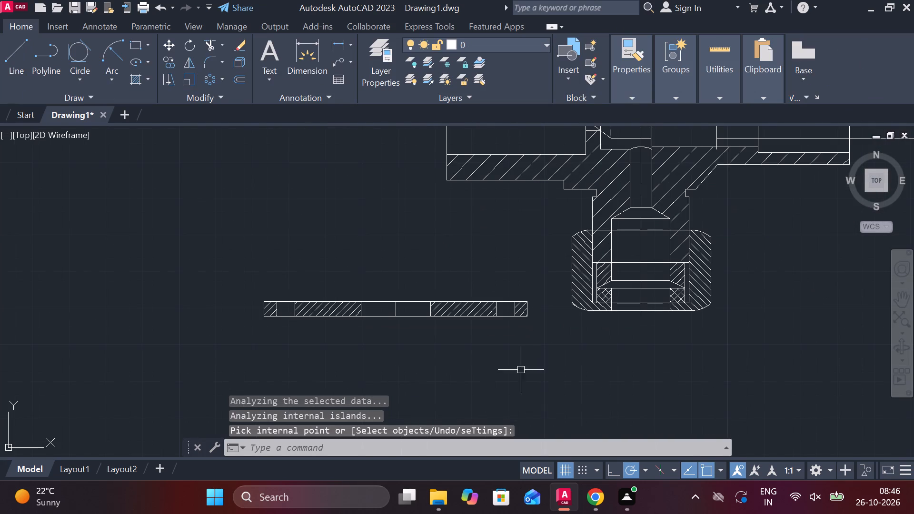
left_click(218, 279)
left_click(559, 350)
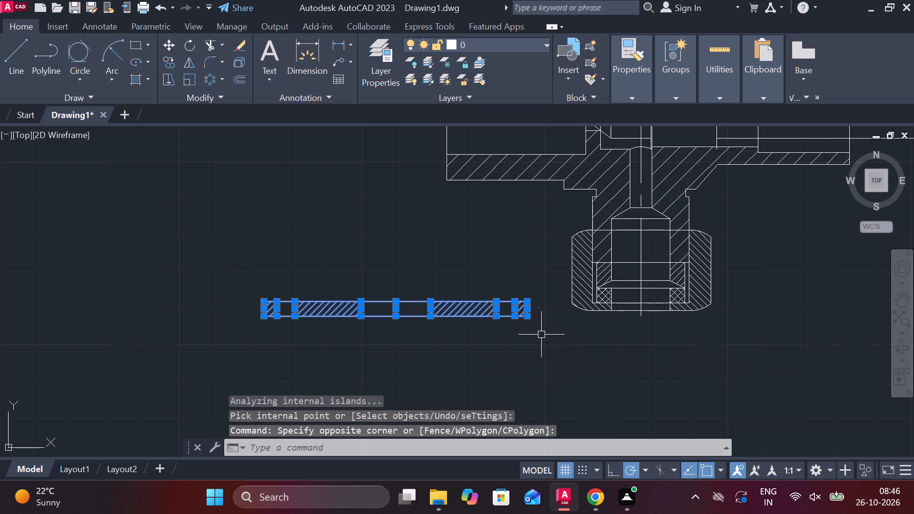
key("m")
key("Return")
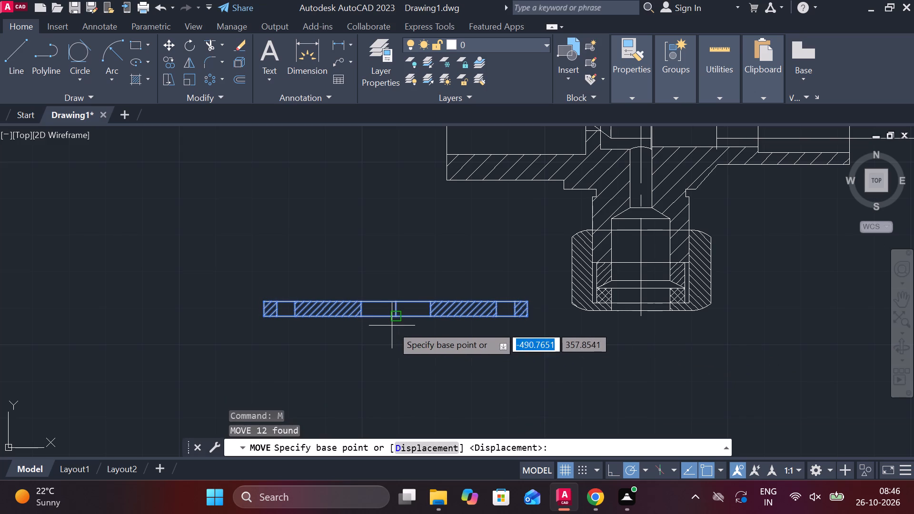
left_click(394, 315)
middle_click_drag(569, 211, 512, 239)
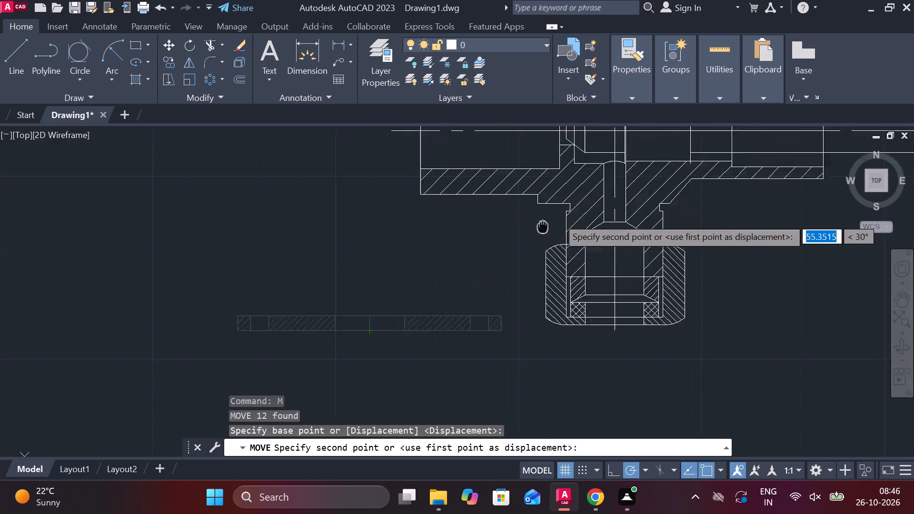
middle_click_drag(512, 239, 373, 273)
scroll(423, 275, "up", 3)
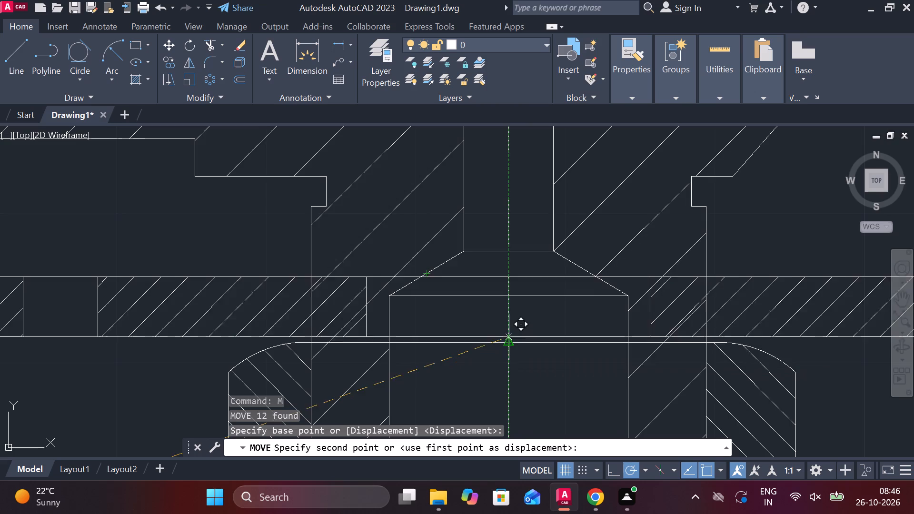
left_click(508, 340)
Draw a two-point circle of diameter 10 upward from the midpoint of the spindle tip's lower edge.
scroll(509, 342, "down", 2)
scroll(676, 385, "down", 1)
middle_click_drag(714, 381, 601, 330)
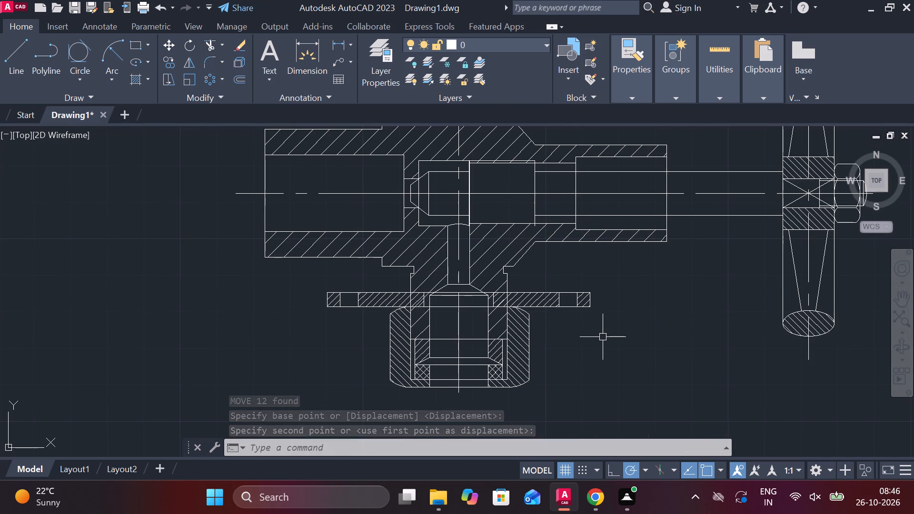
scroll(593, 321, "down", 2)
middle_click_drag(650, 338, 618, 342)
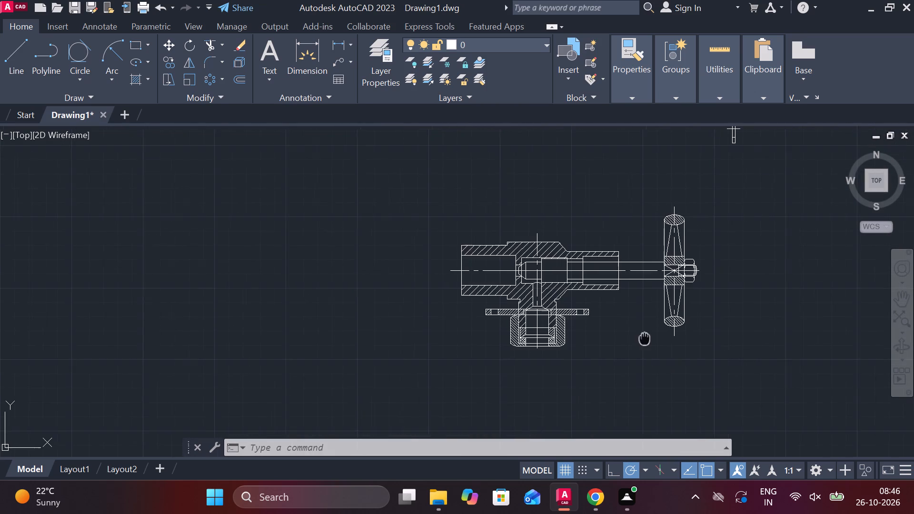
middle_click_drag(618, 342, 517, 362)
scroll(448, 287, "up", 2)
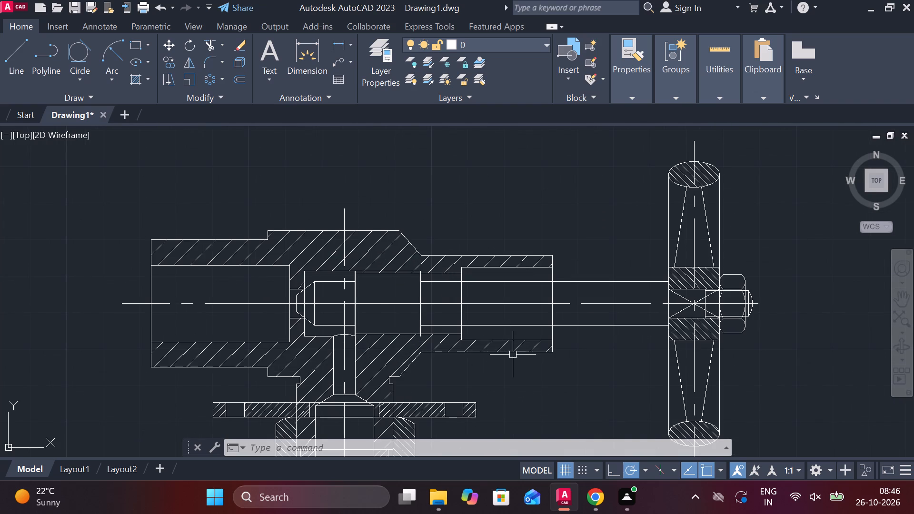
middle_click_drag(333, 331, 353, 336)
scroll(336, 311, "up", 2)
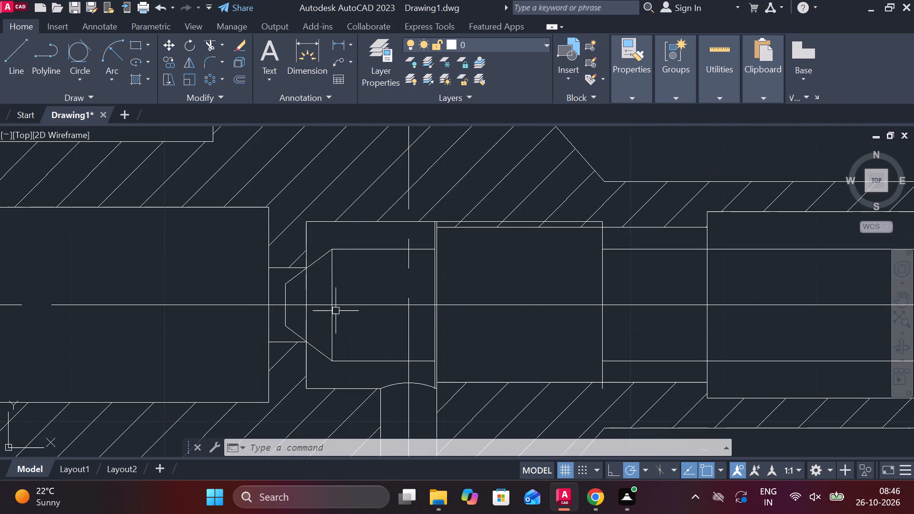
key("c")
key("space")
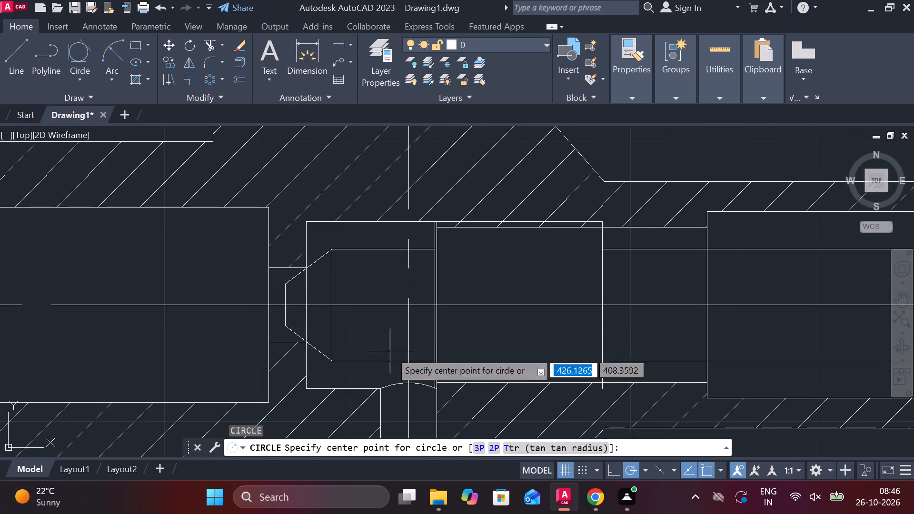
left_click(494, 450)
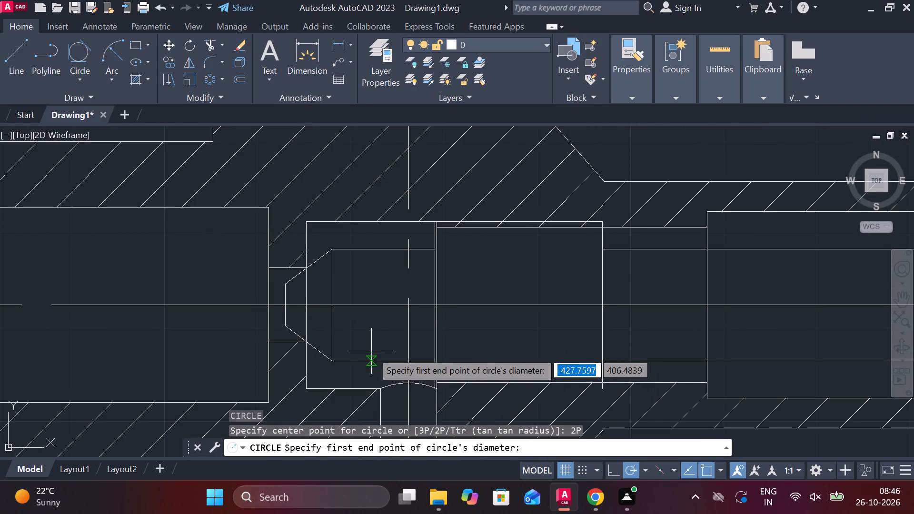
left_click(371, 355)
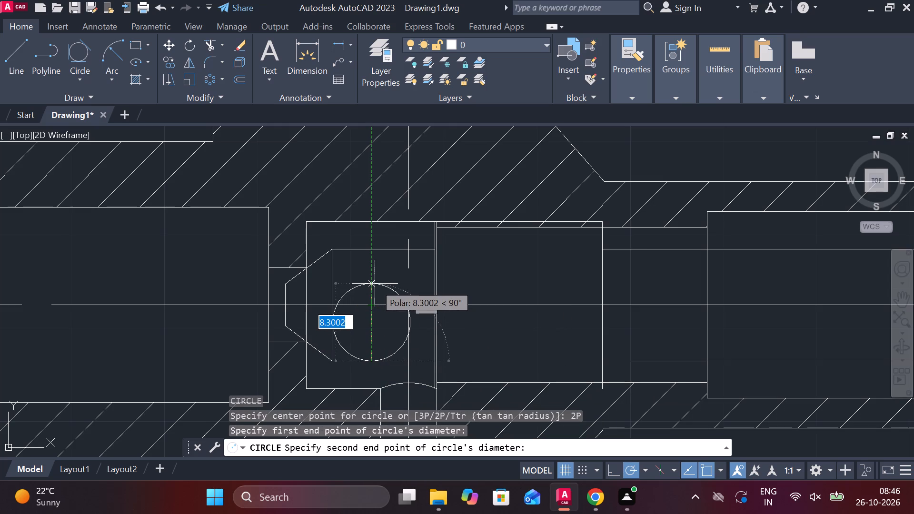
type("10")
key("Return")
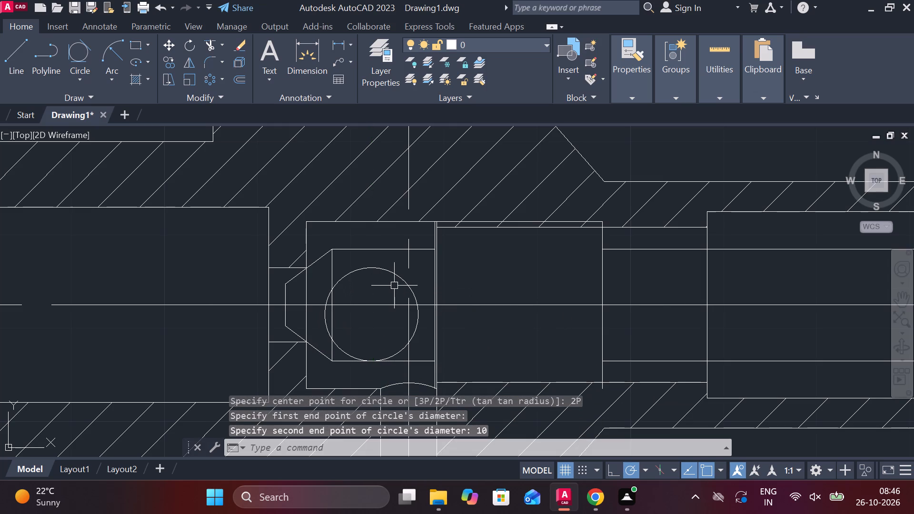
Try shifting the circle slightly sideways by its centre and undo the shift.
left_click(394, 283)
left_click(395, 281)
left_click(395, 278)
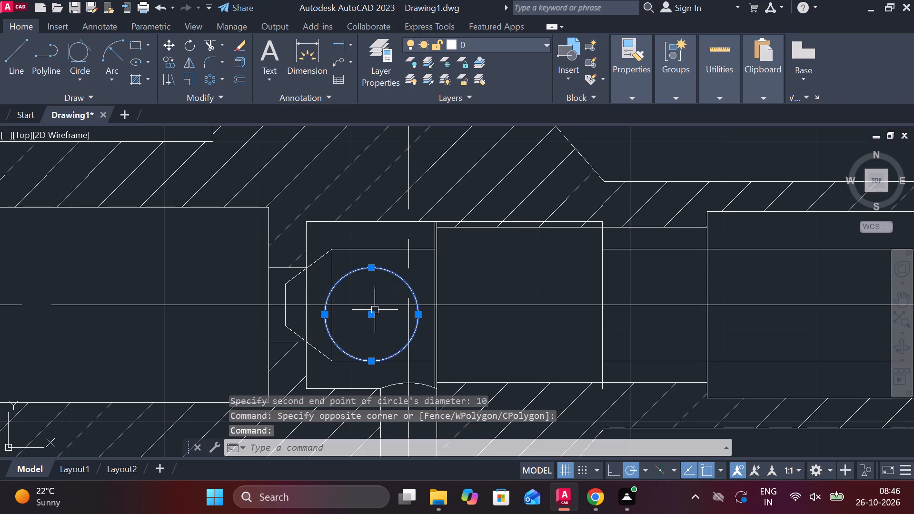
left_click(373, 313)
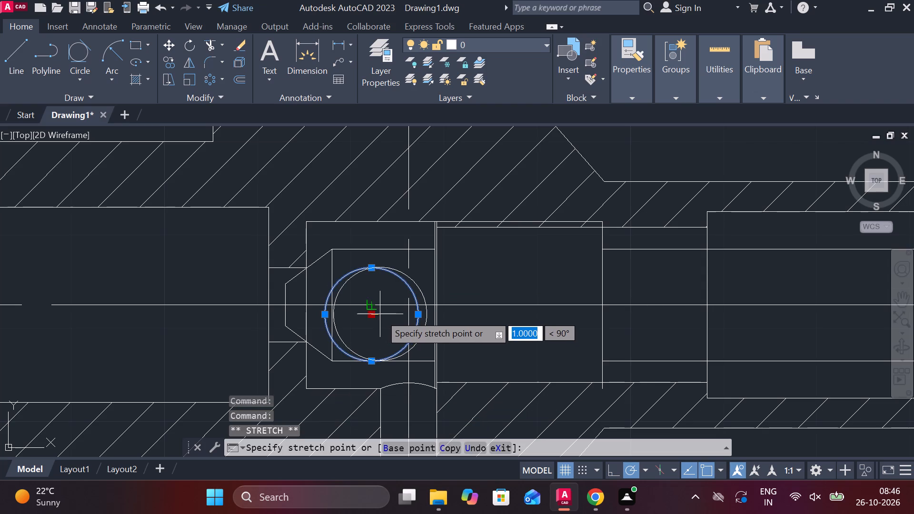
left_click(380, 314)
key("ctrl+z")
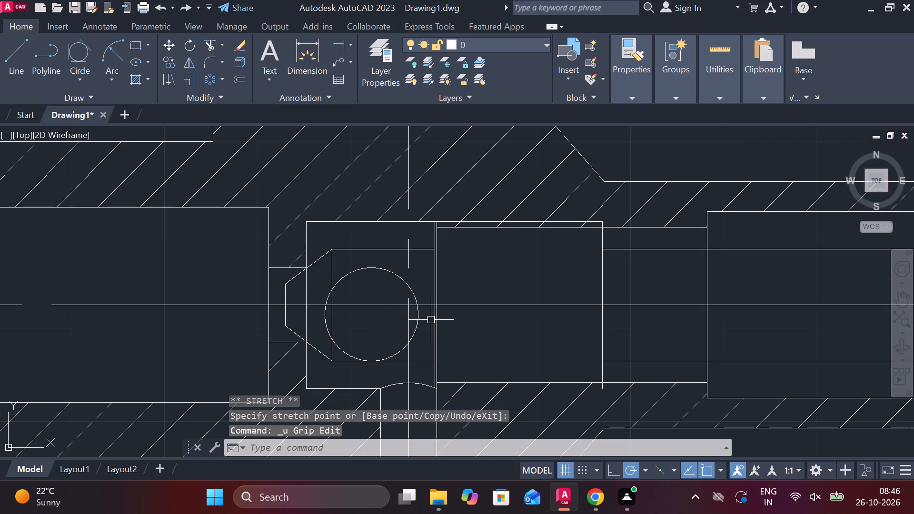
Move the circle by its centre onto the horizontal centre line inside the spindle tip.
left_click(404, 286)
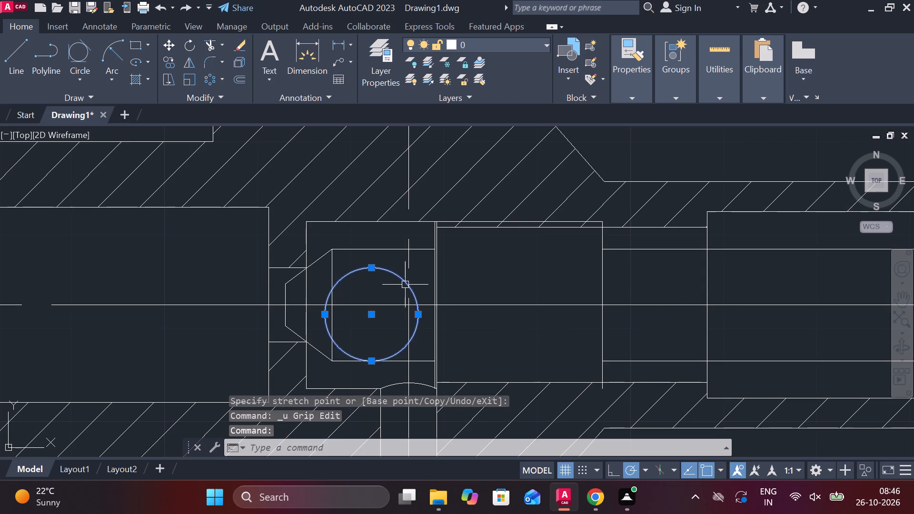
key("m")
key("Return")
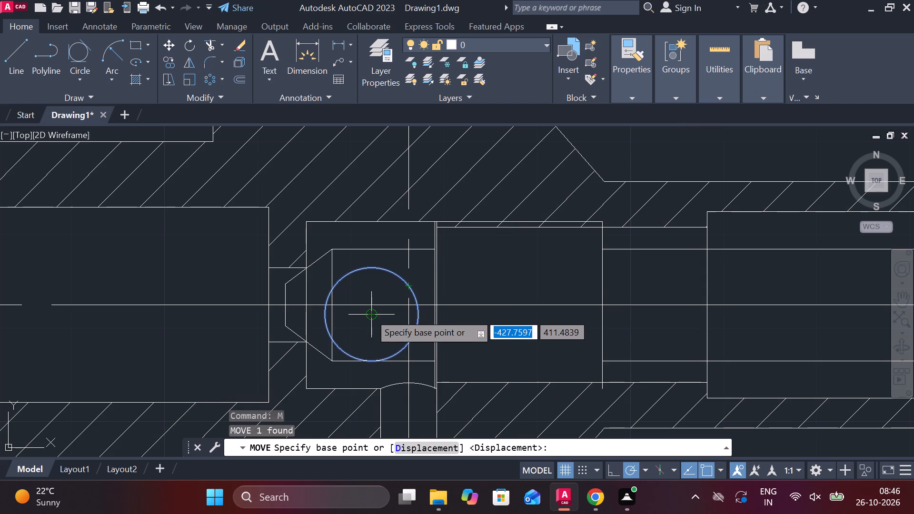
left_click(369, 313)
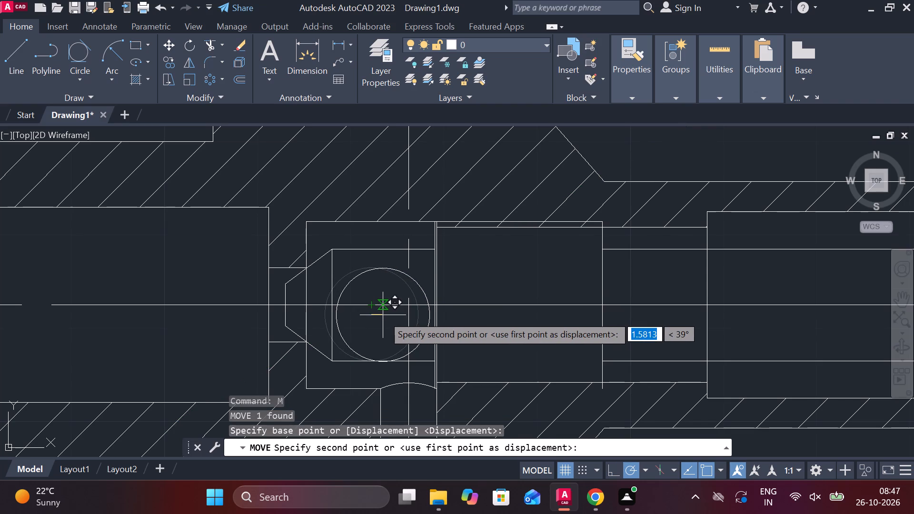
left_click(383, 315)
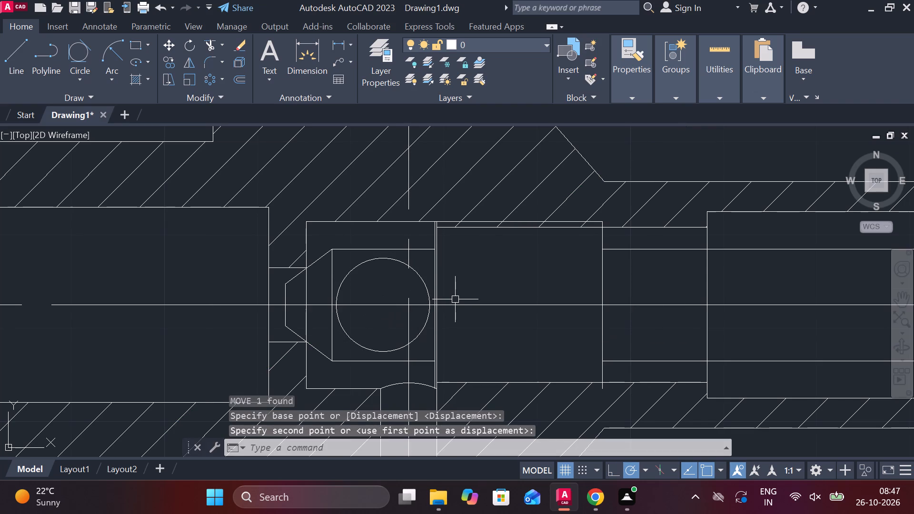
Move the separate hatched sleeve by its open end's centre-line point onto the midpoint of the end wall of the body's large bore.
key("Escape")
scroll(511, 343, "down", 2)
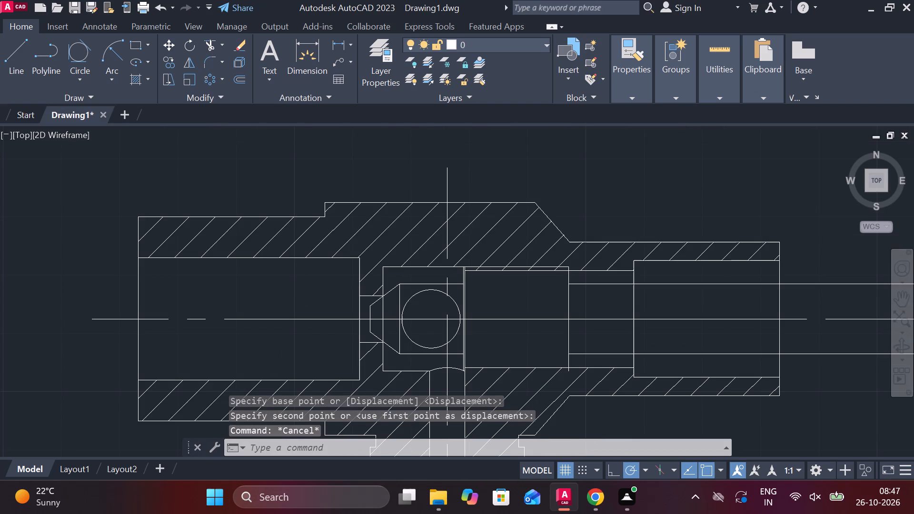
scroll(486, 348, "up", 2)
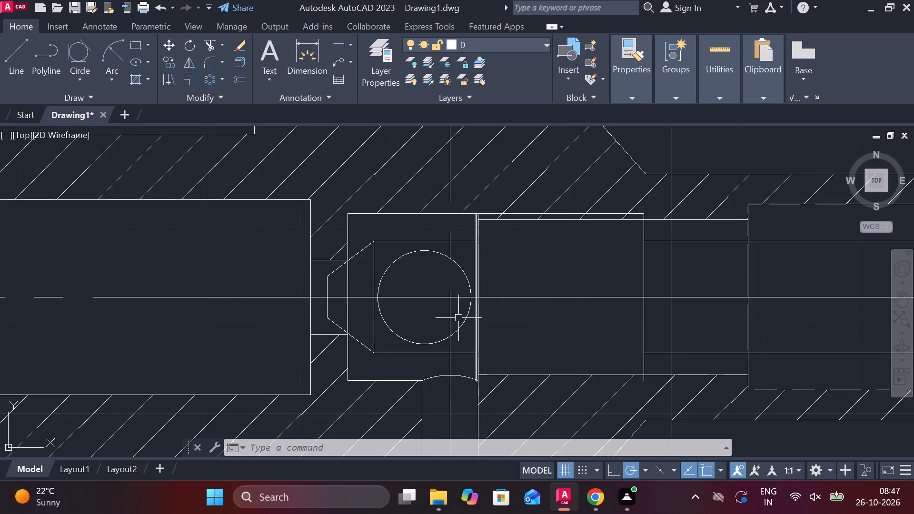
scroll(457, 318, "down", 4)
scroll(574, 276, "down", 2)
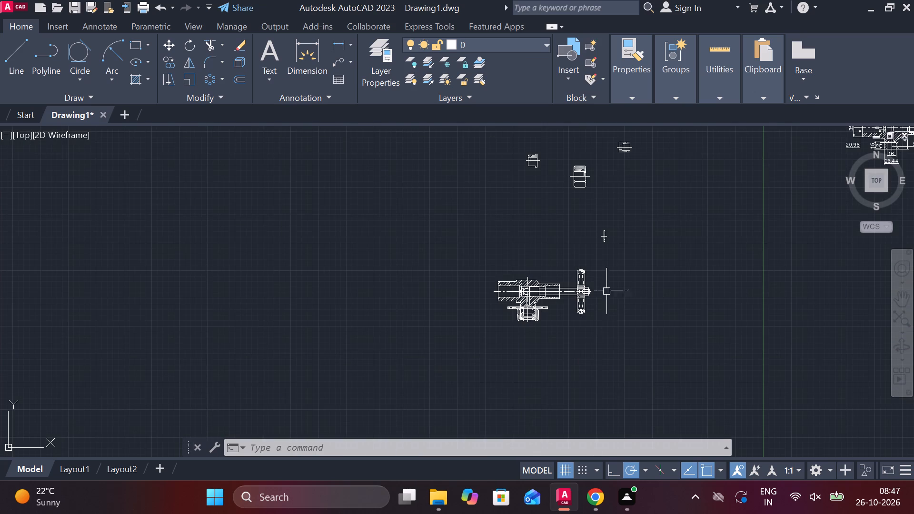
scroll(609, 158, "up", 2)
middle_click_drag(616, 157, 584, 214)
middle_click_drag(607, 223, 575, 276)
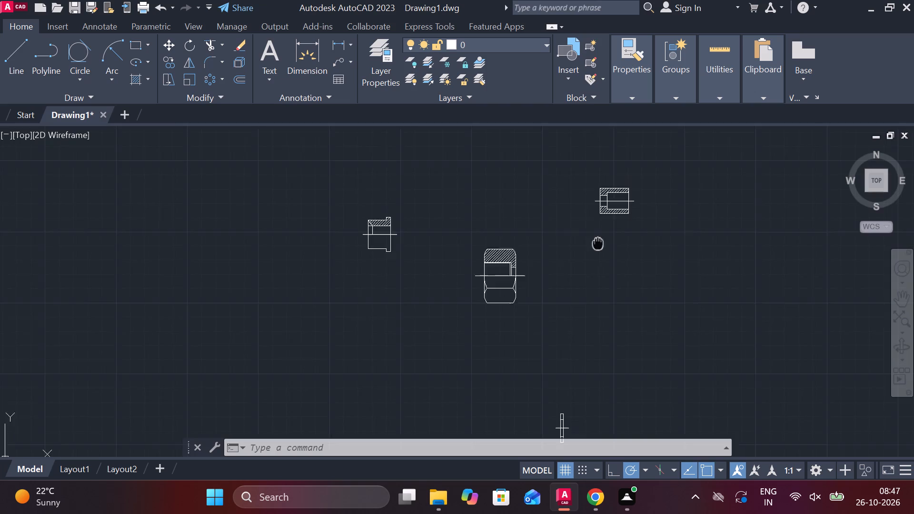
middle_click_drag(575, 276, 553, 314)
scroll(576, 285, "up", 2)
left_click_drag(458, 214, 513, 229)
left_click(681, 335)
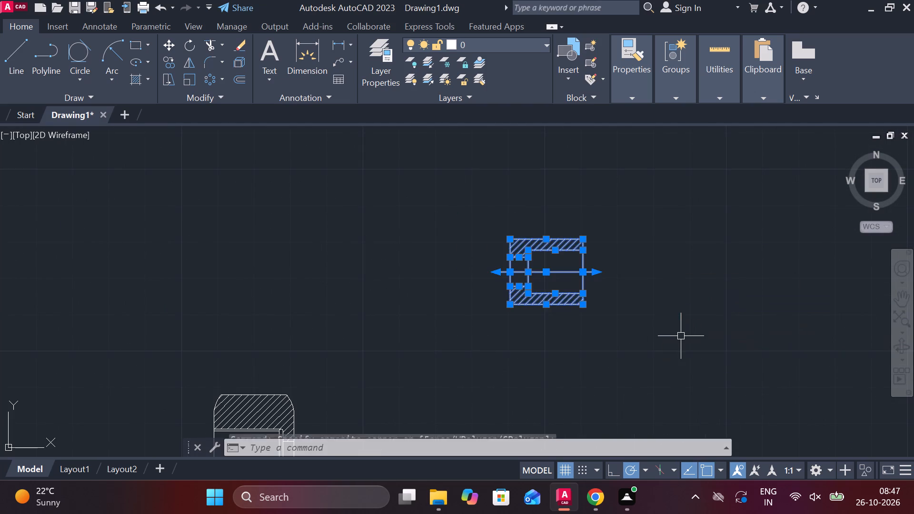
scroll(591, 308, "up", 3)
scroll(597, 307, "down", 1)
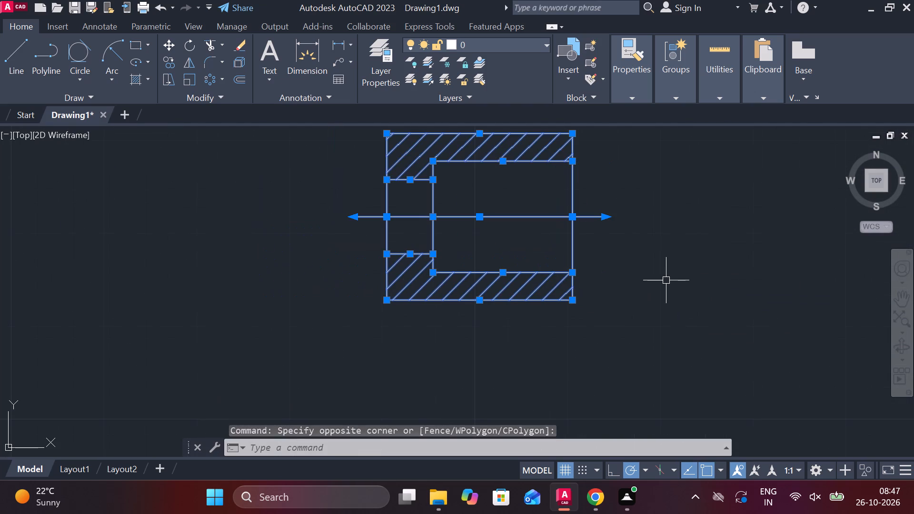
key("m")
key("Return")
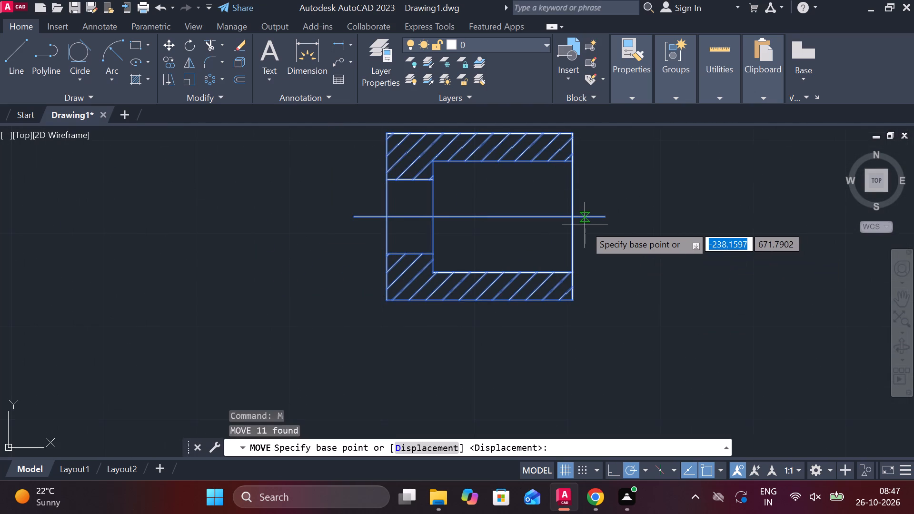
left_click(576, 224)
scroll(586, 239, "down", 3)
middle_click_drag(536, 366, 537, 366)
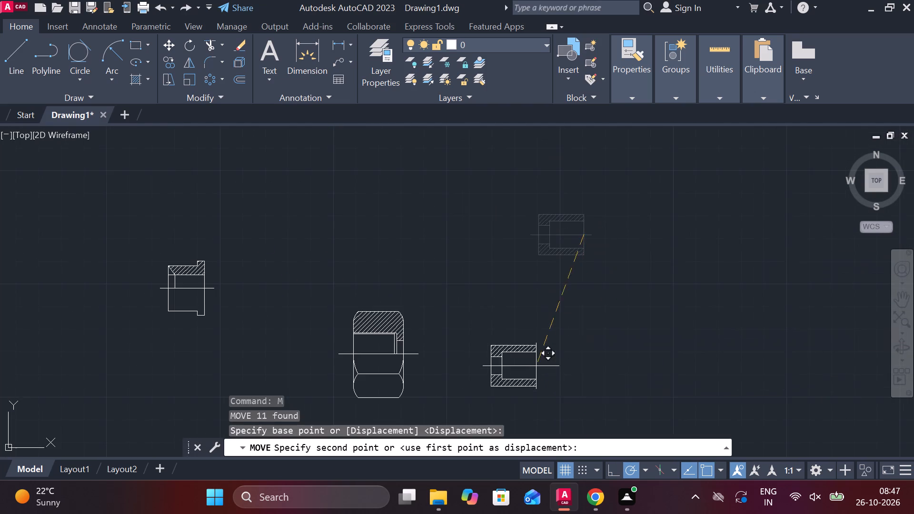
middle_click_drag(537, 366, 674, 94)
scroll(502, 240, "down", 2)
scroll(402, 378, "up", 3)
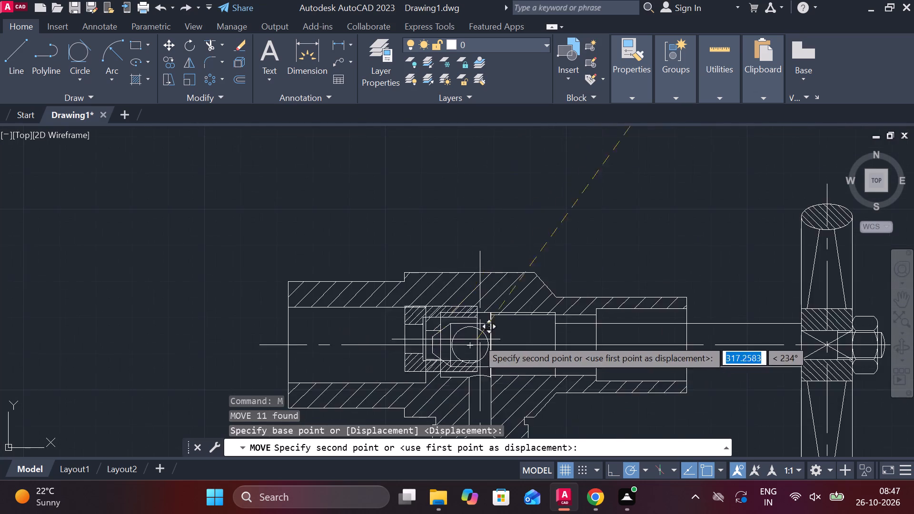
scroll(477, 339, "up", 3)
middle_click_drag(494, 365, 461, 262)
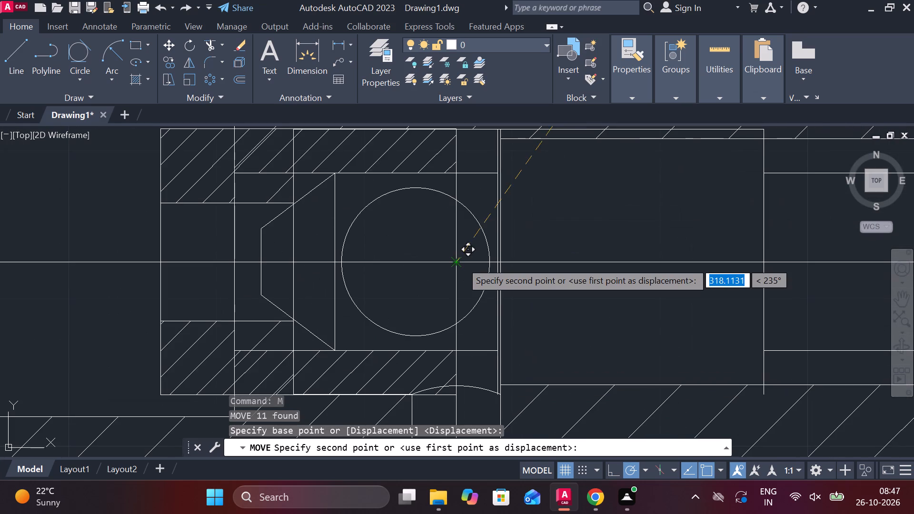
scroll(471, 330, "down", 2)
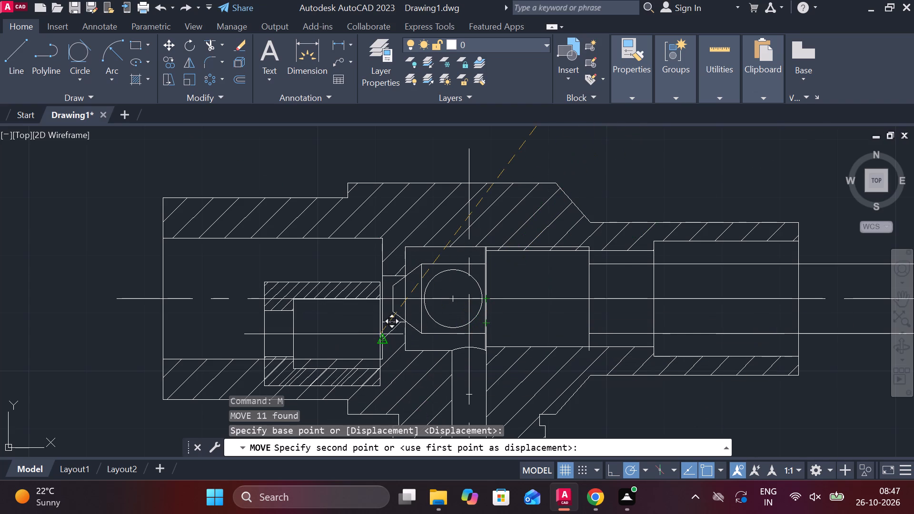
scroll(380, 334, "down", 2)
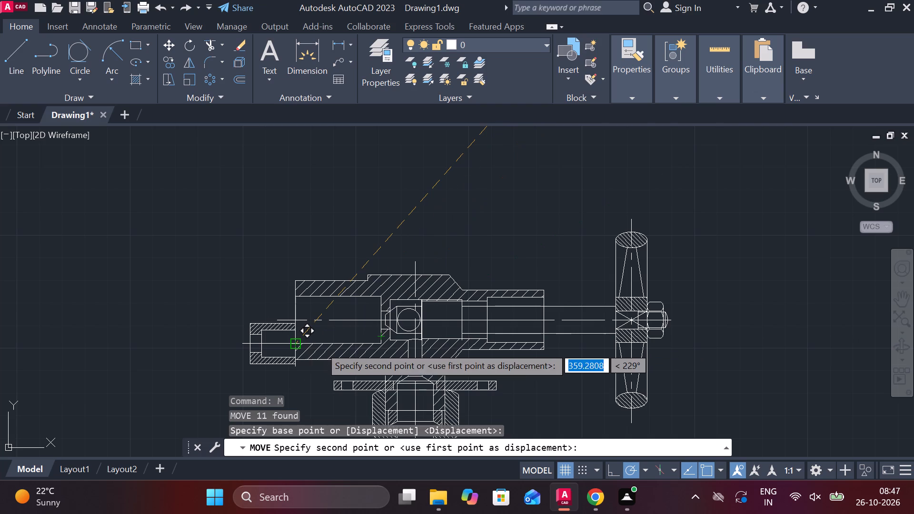
scroll(320, 346, "up", 2)
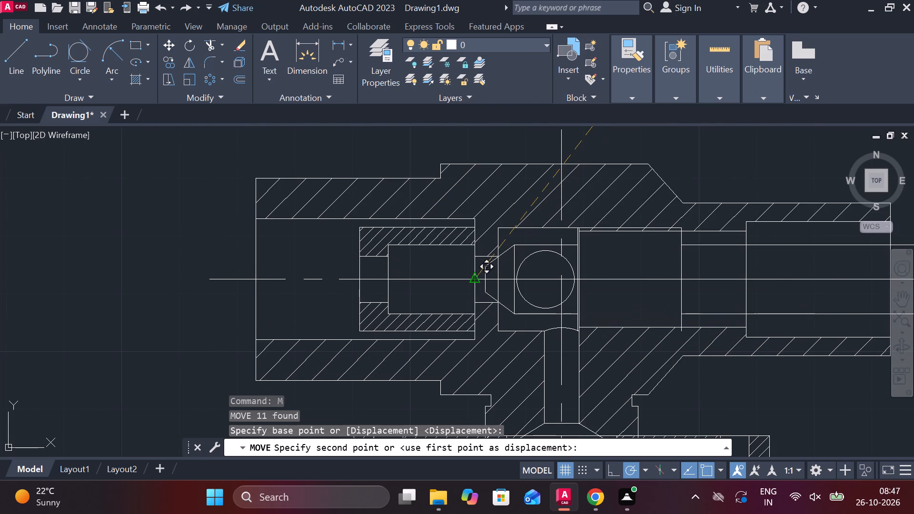
double_click(475, 278)
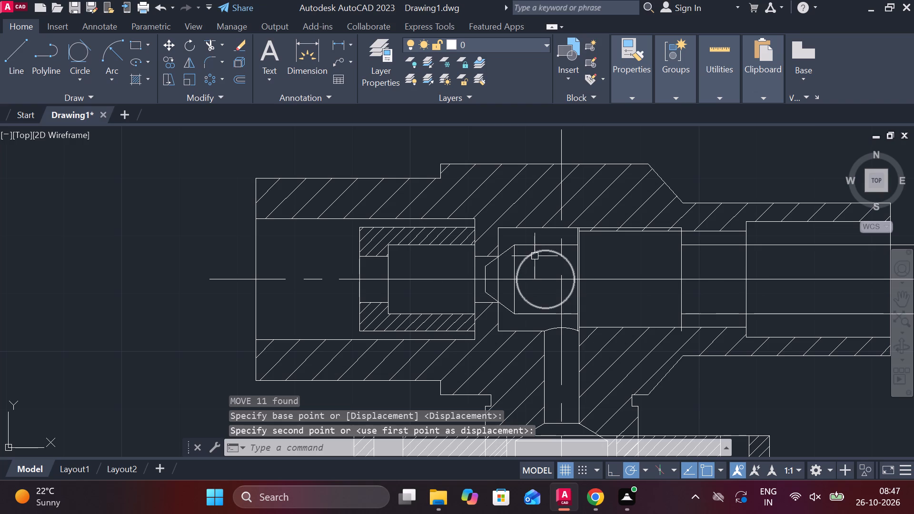
Erase the circle inside the spindle tip.
left_click(533, 254)
type("E")
key("space")
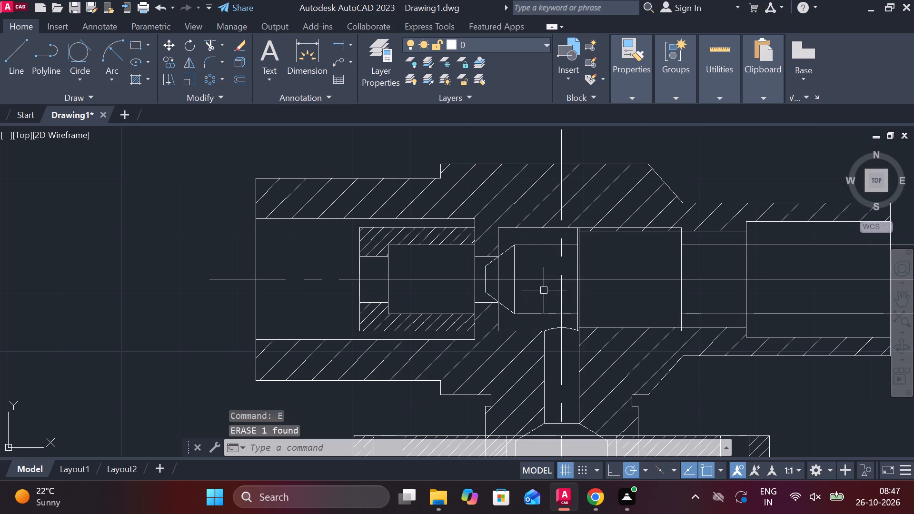
Erase the extra line overlapping the valve body's horizontal centre line from the sleeve through the spindle.
left_click(437, 281)
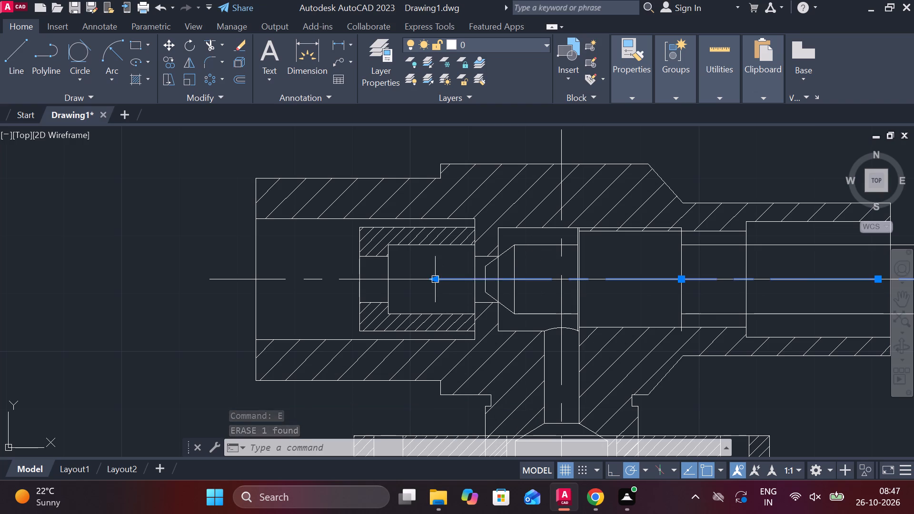
type("E")
key("space")
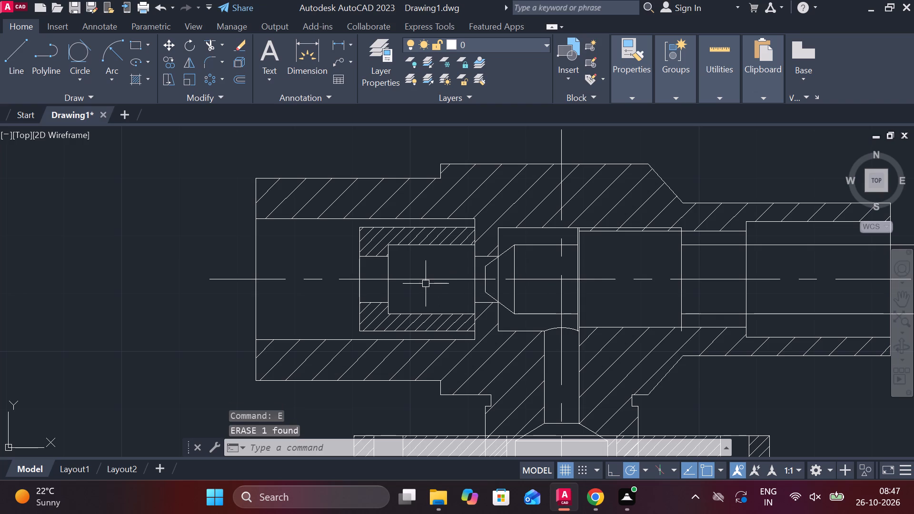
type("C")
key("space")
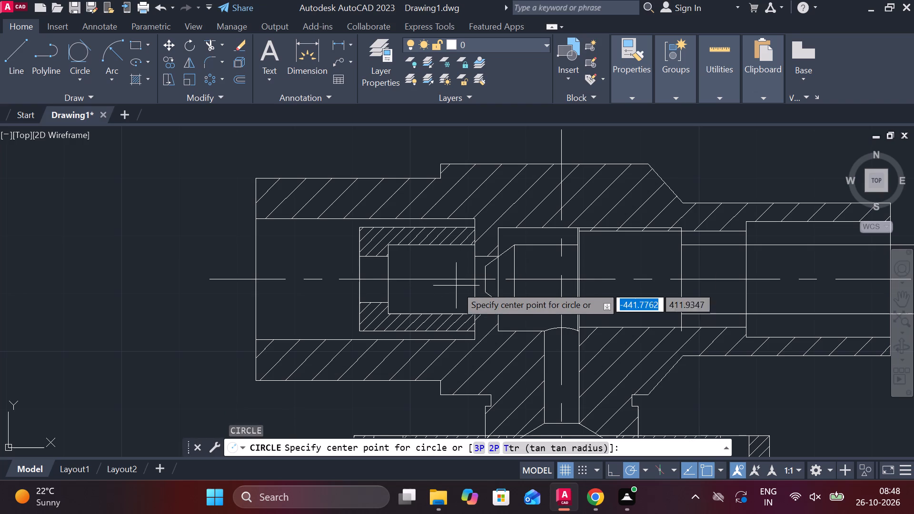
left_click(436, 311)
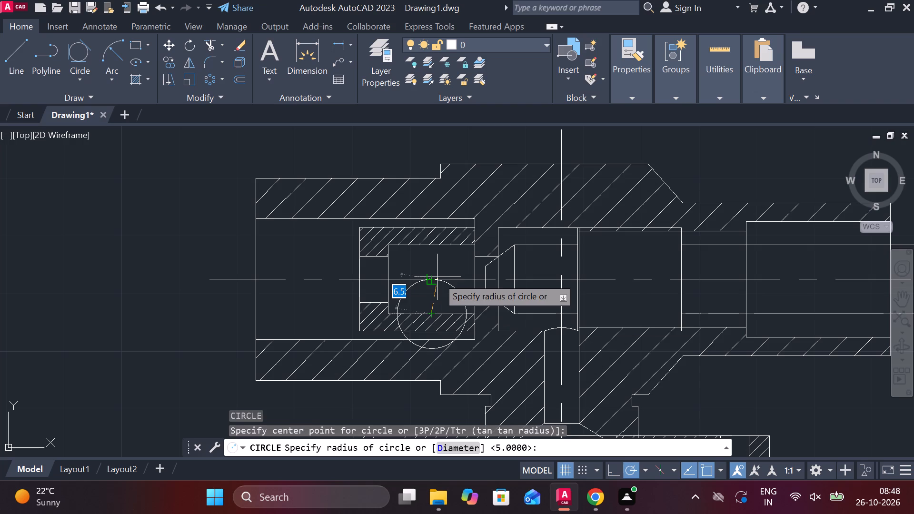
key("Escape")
Draw a two-point circle of diameter 10 upward from the midpoint of the sleeve's lower inner bore edge.
type("C")
key("space")
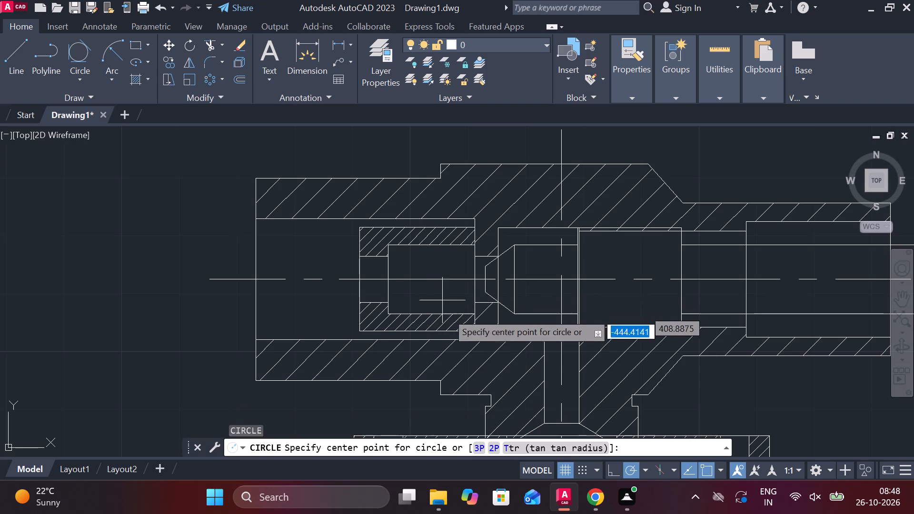
left_click(493, 447)
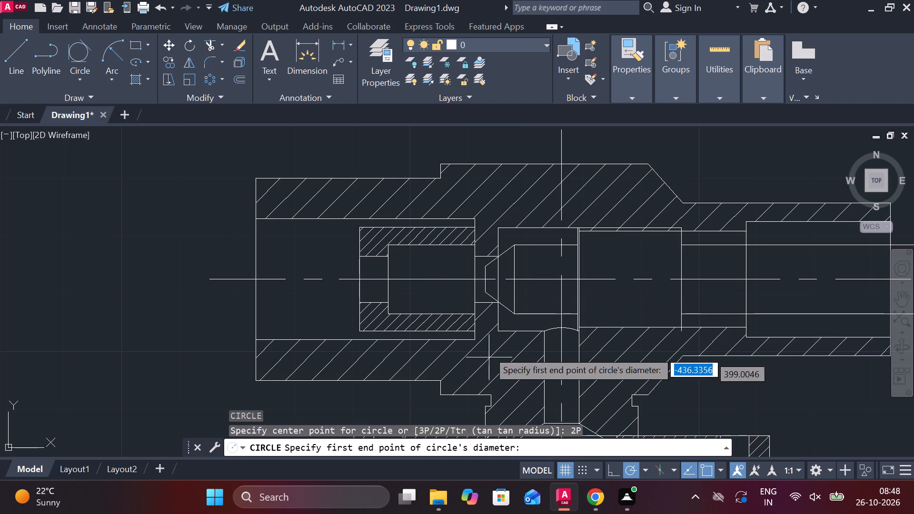
left_click(438, 315)
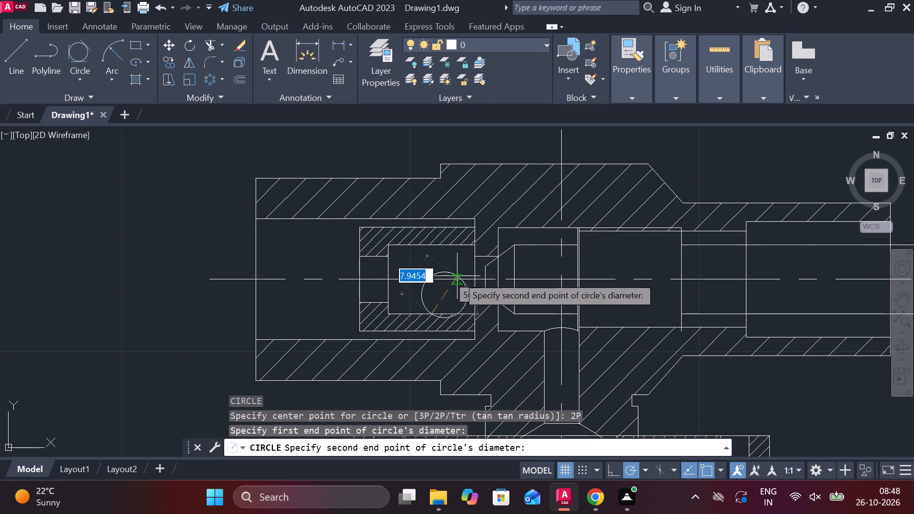
scroll(434, 253, "up", 2)
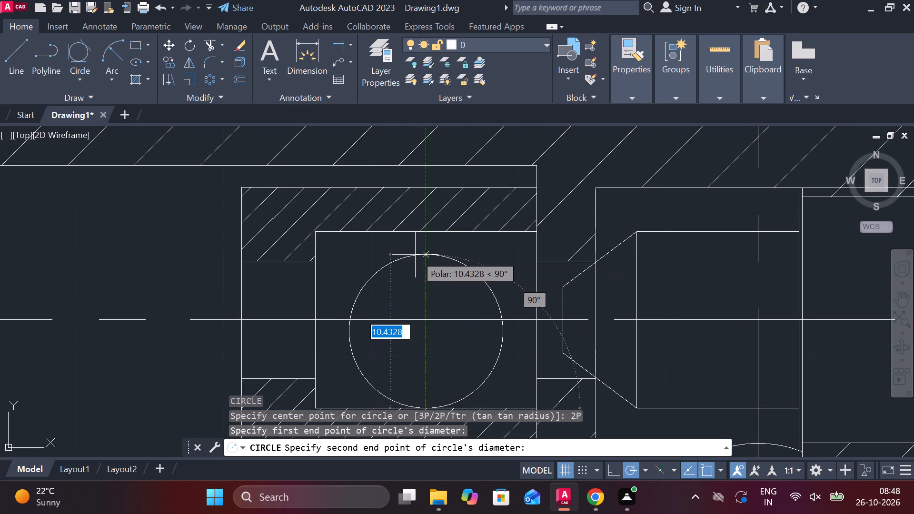
type("10")
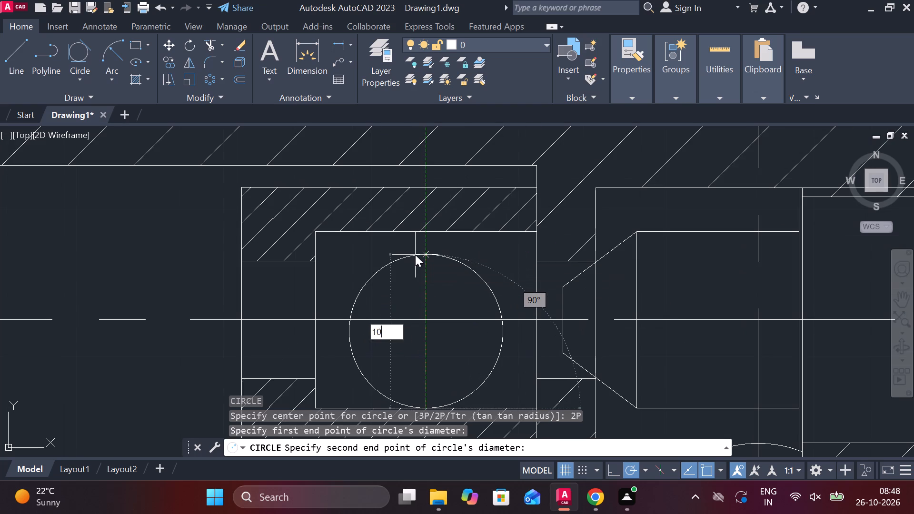
key("Return")
Draw a horizontal line about 18 long from the sleeve's upper outer corner to the body's open end face.
scroll(415, 255, "down", 1)
scroll(477, 297, "down", 2)
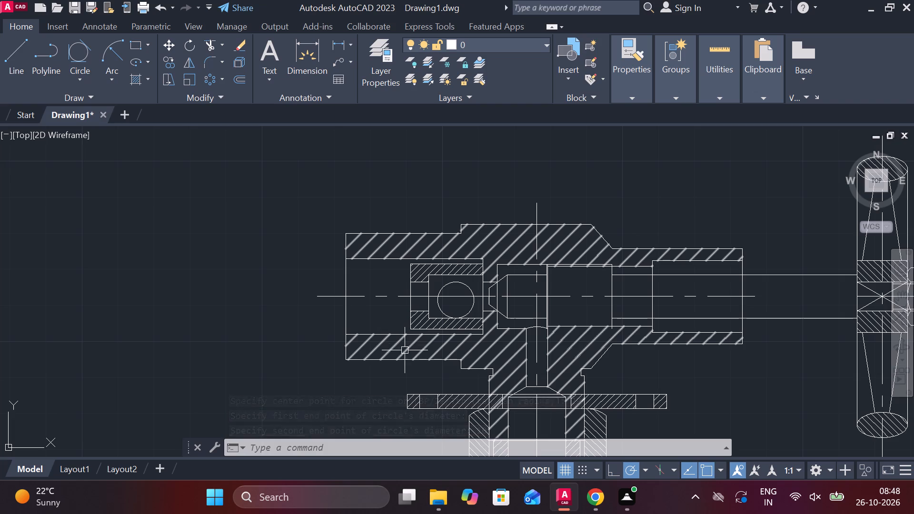
scroll(414, 260, "up", 2)
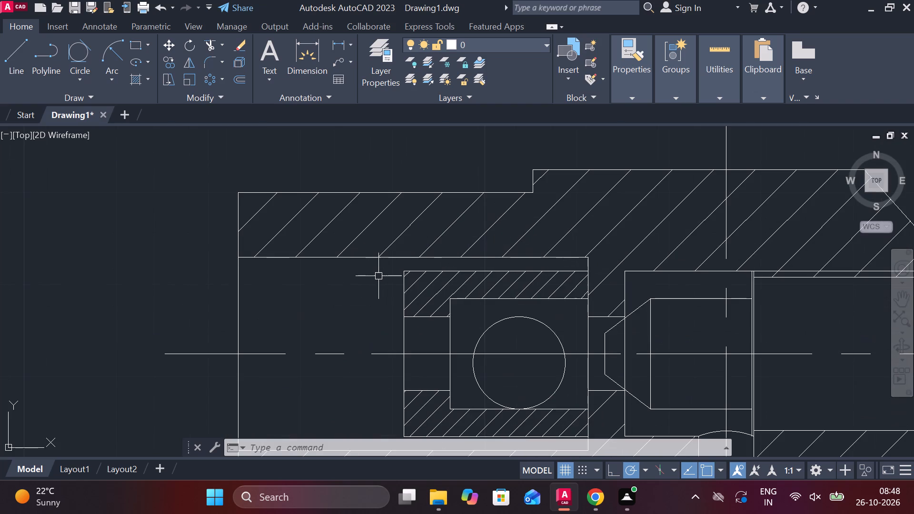
key("l")
key("Return")
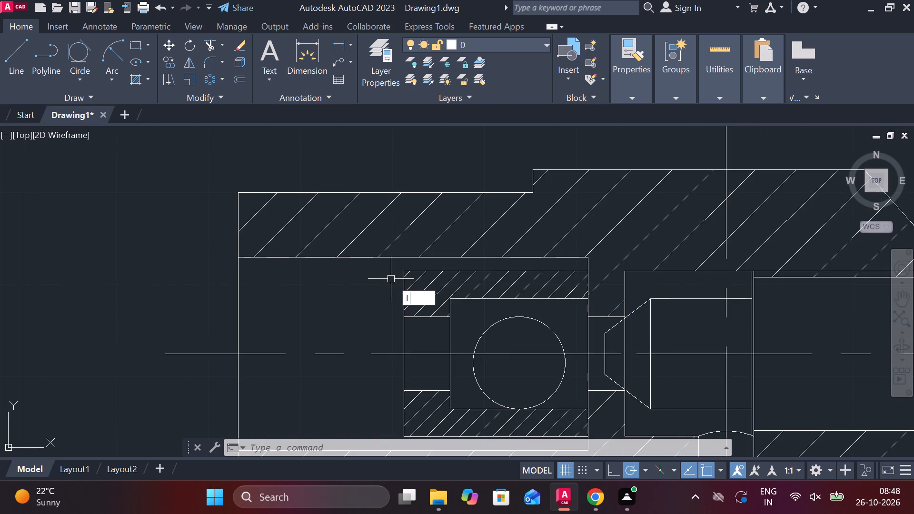
left_click(402, 276)
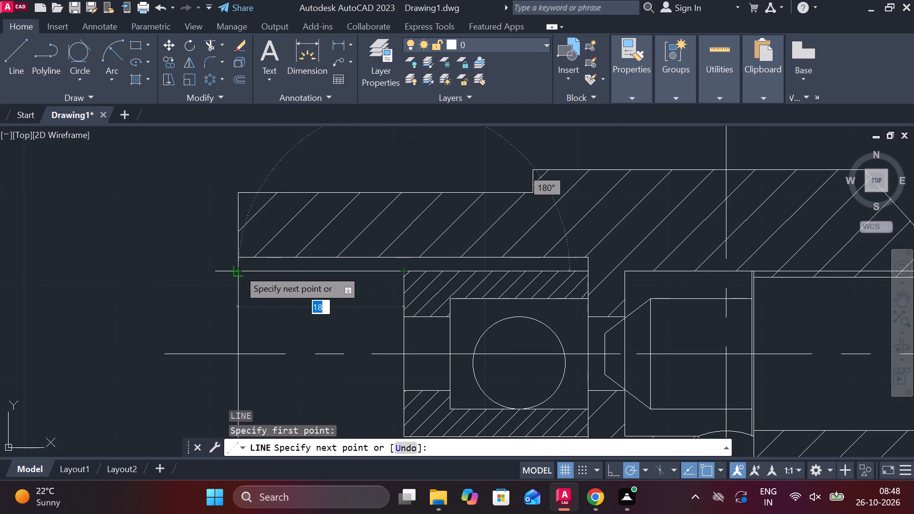
left_click(238, 269)
key("Escape")
scroll(313, 277, "down", 2)
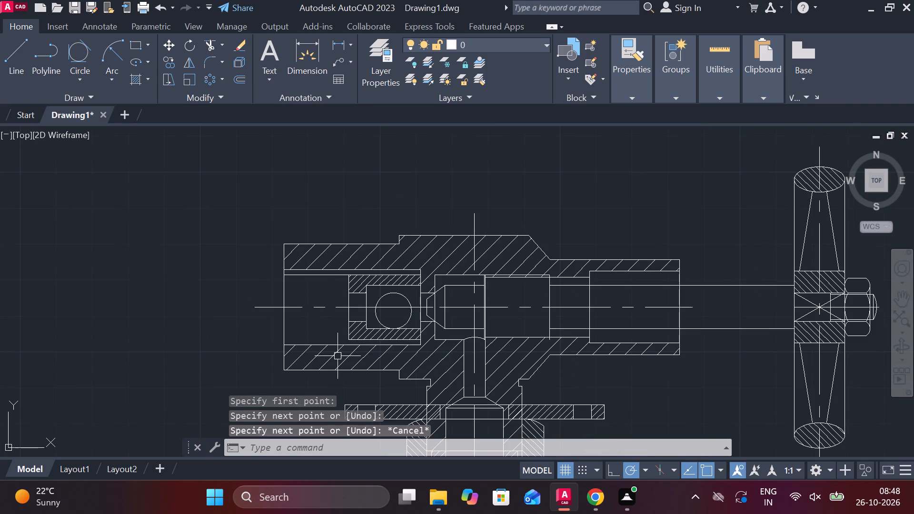
Draw a horizontal line from the sleeve's lower outer corner out past the body's open end face.
key("l")
key("Return")
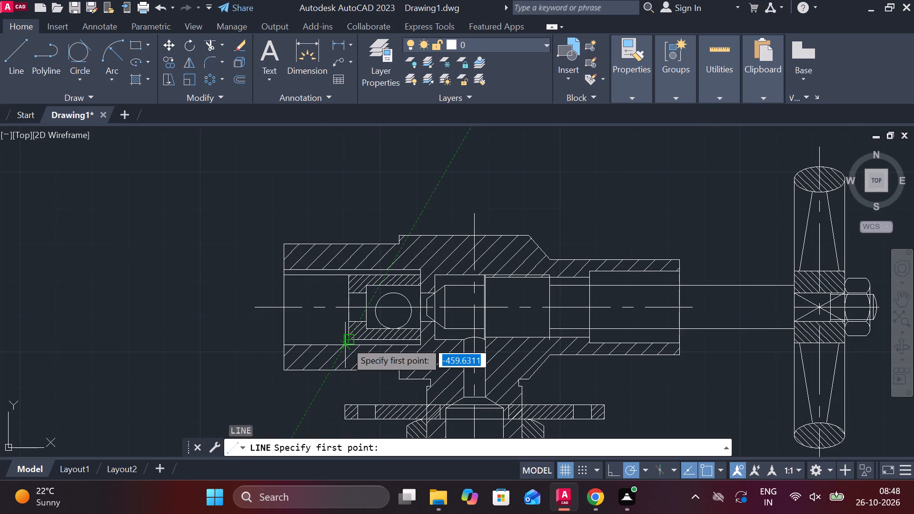
scroll(348, 334, "up", 3)
left_click(348, 363)
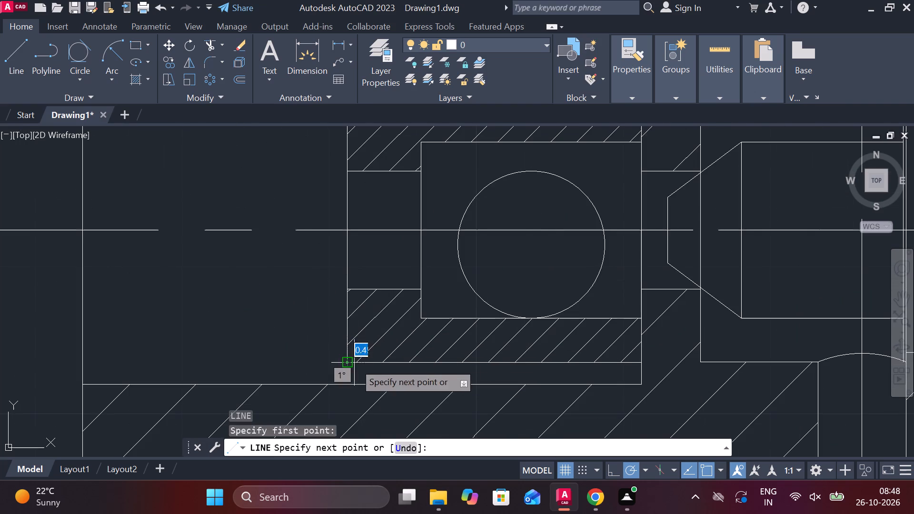
scroll(101, 336, "down", 3)
left_click(64, 348)
key("Escape")
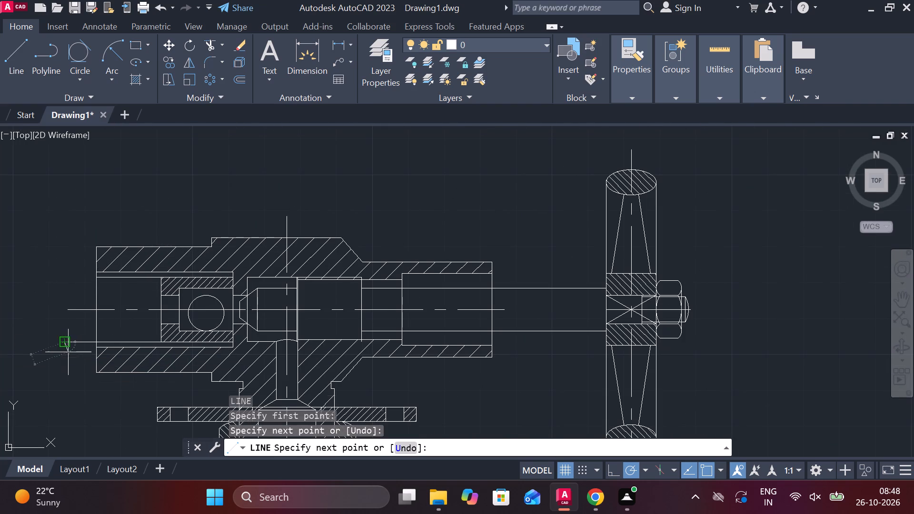
Trim off the part of the lower line that projects beyond the body's open end face.
type("TR")
key("space")
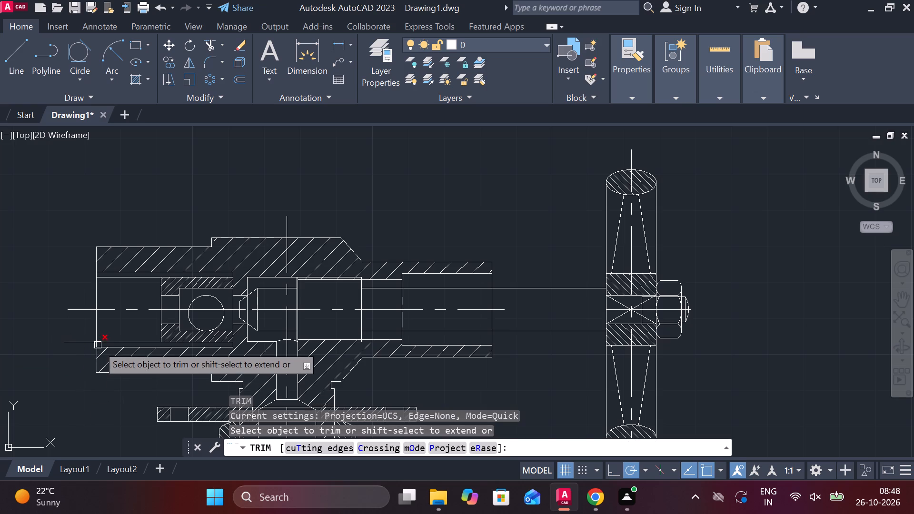
left_click(81, 344)
scroll(81, 344, "down", 2)
middle_click_drag(86, 383, 241, 277)
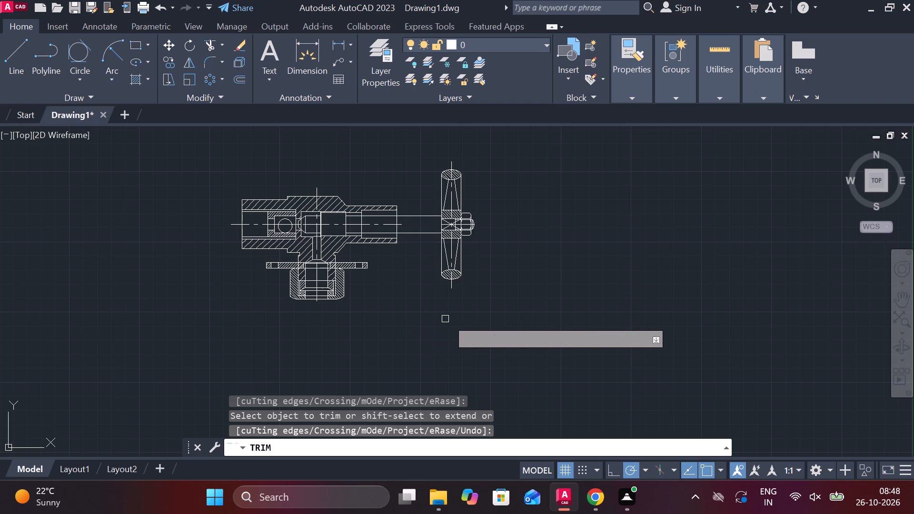
scroll(597, 242, "up", 1)
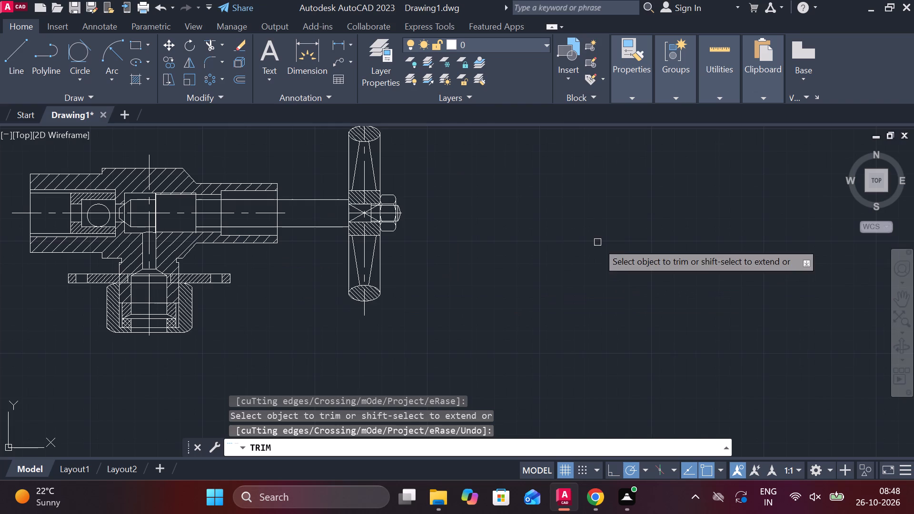
Hatch the upper and lower solid sections of the loose washer above the assembly, using angle 90 and scale 0.4.
scroll(513, 237, "down", 1)
key("Escape")
scroll(554, 277, "down", 2)
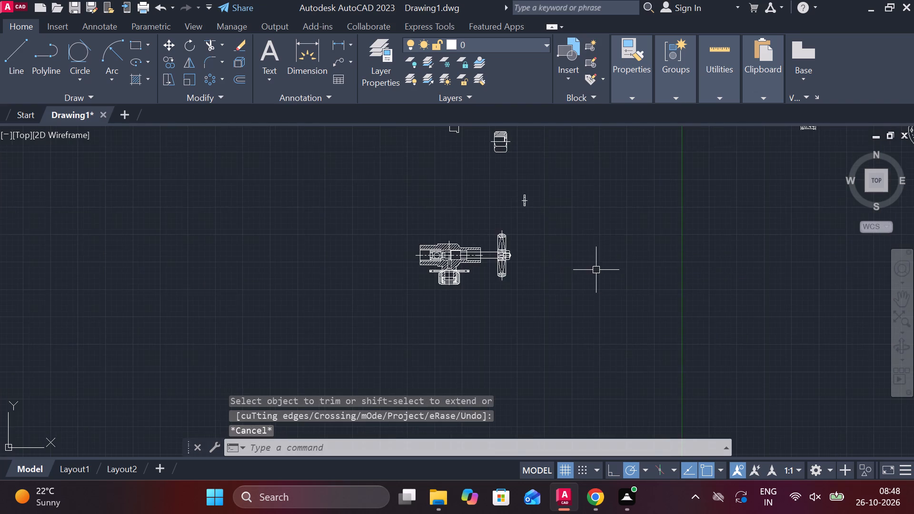
middle_click_drag(596, 269, 497, 350)
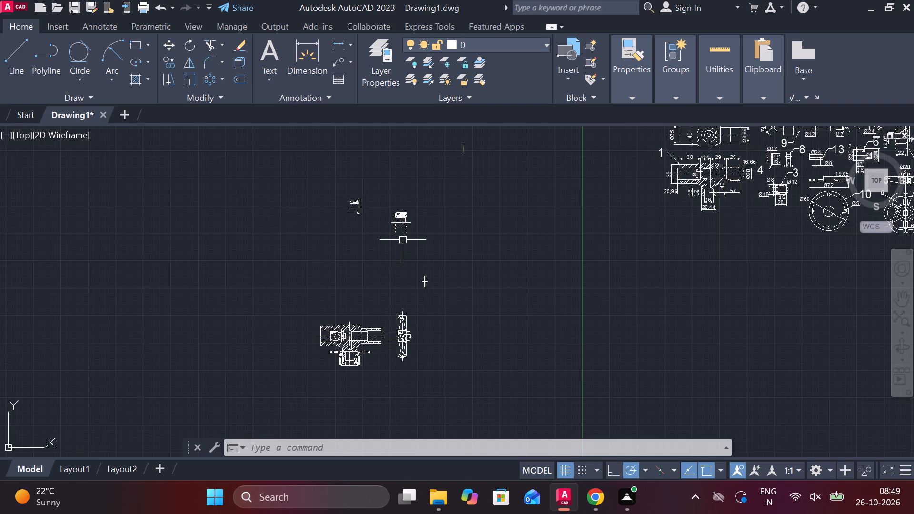
scroll(440, 283, "up", 3)
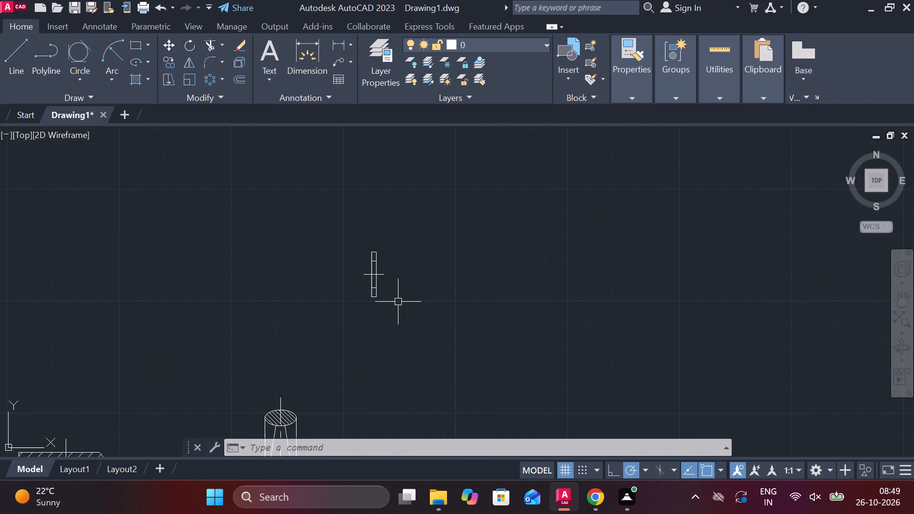
left_click(140, 79)
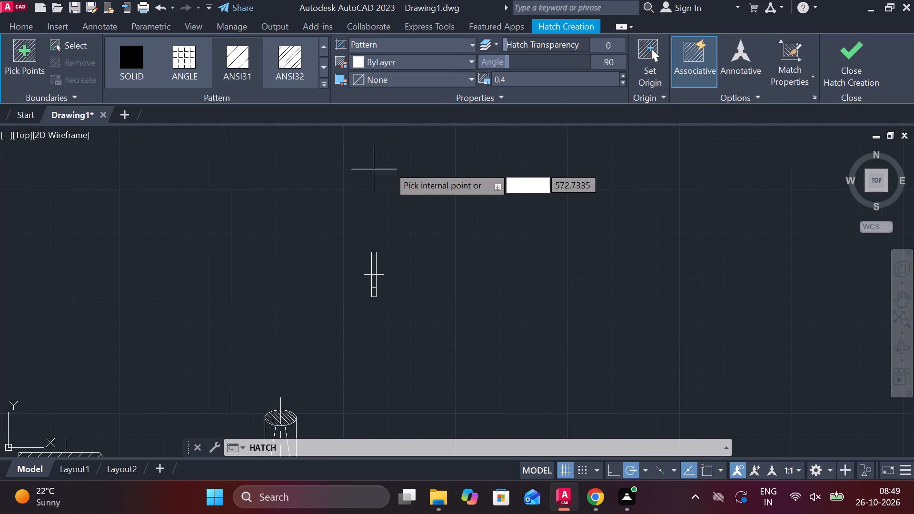
scroll(389, 165, "down", 2)
middle_click_drag(447, 181, 414, 335)
scroll(426, 266, "down", 2)
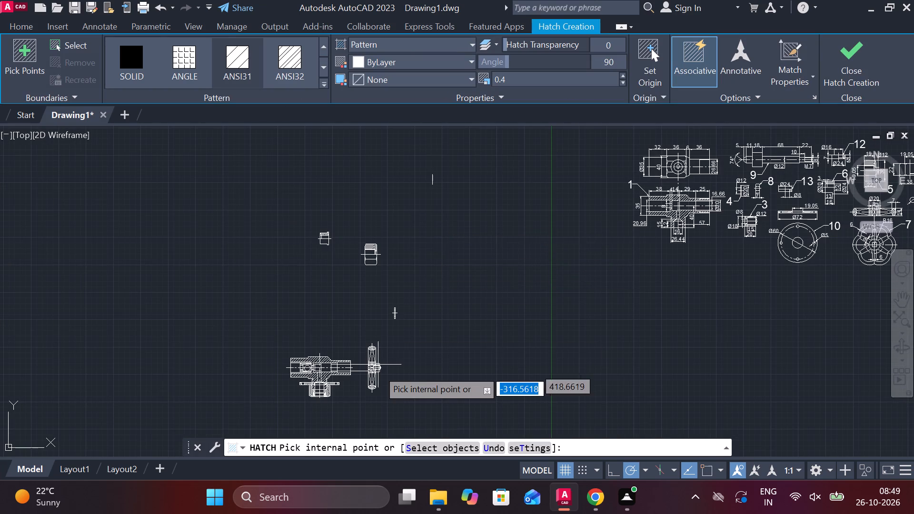
scroll(378, 375, "up", 2)
scroll(410, 301, "up", 2)
middle_click_drag(415, 277, 409, 386)
scroll(411, 312, "up", 2)
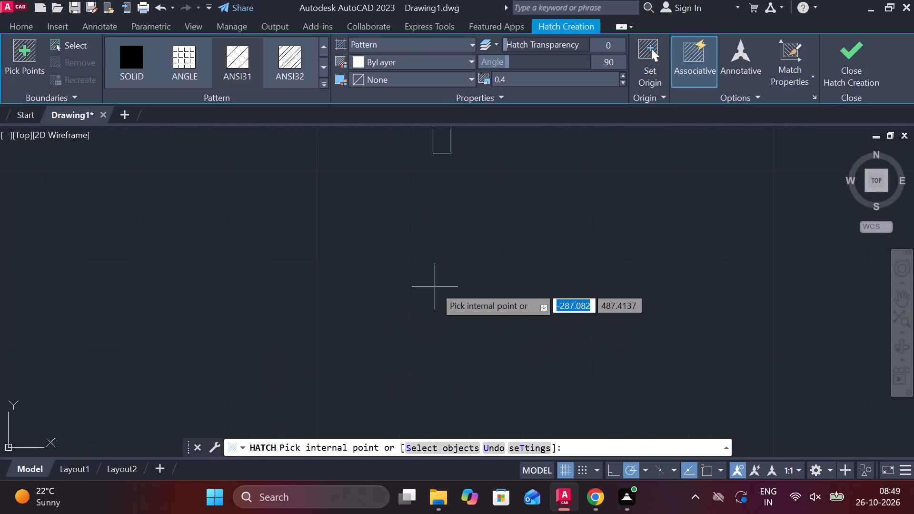
middle_click_drag(433, 306, 364, 436)
left_click(367, 266)
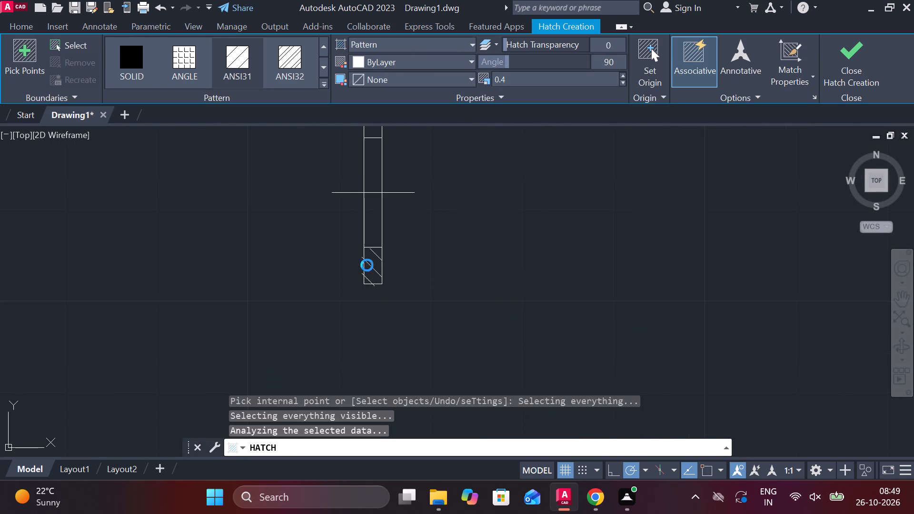
middle_click_drag(453, 233, 444, 291)
left_click(358, 178)
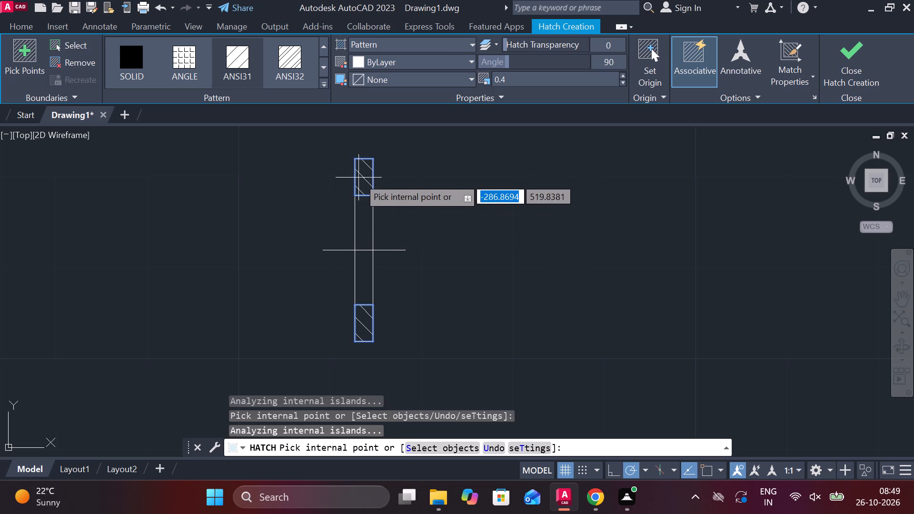
left_click(835, 75)
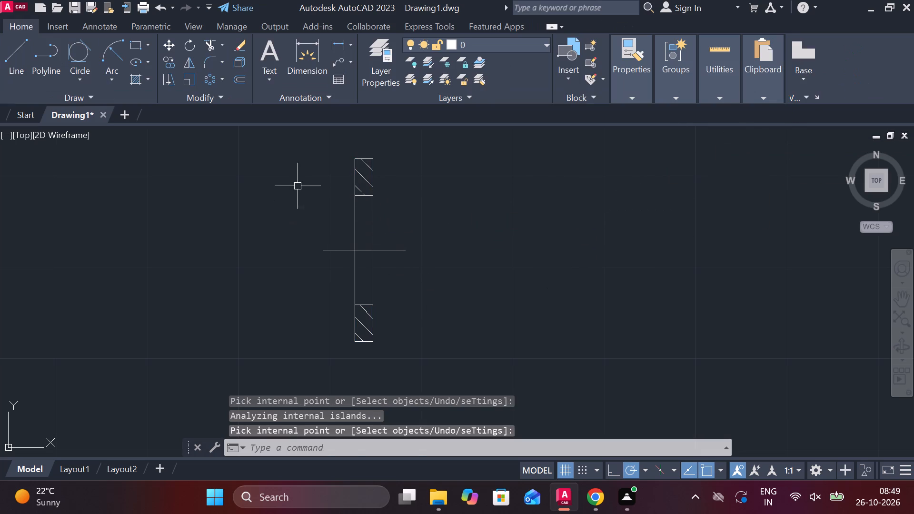
Move the hatched washer by its centre point into the clear space above the stem, between the body and the handwheel.
left_click(298, 147)
left_click(432, 360)
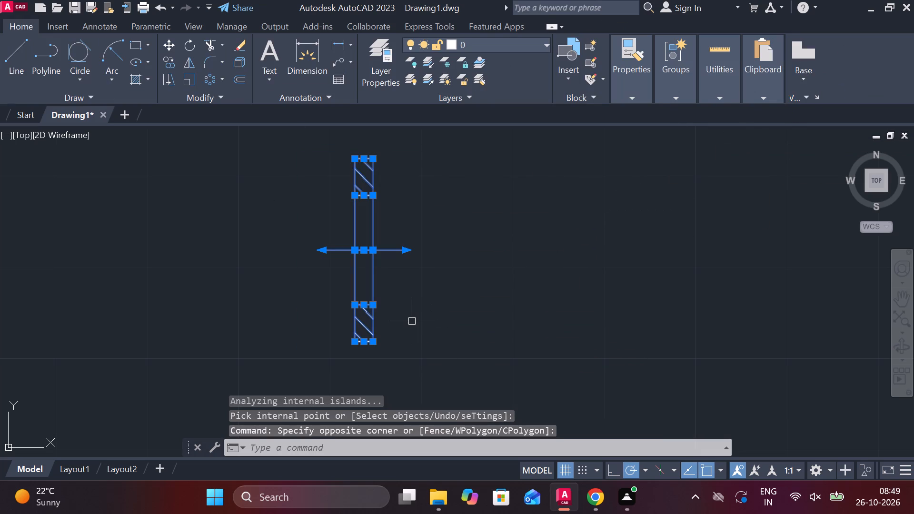
key("m")
key("Return")
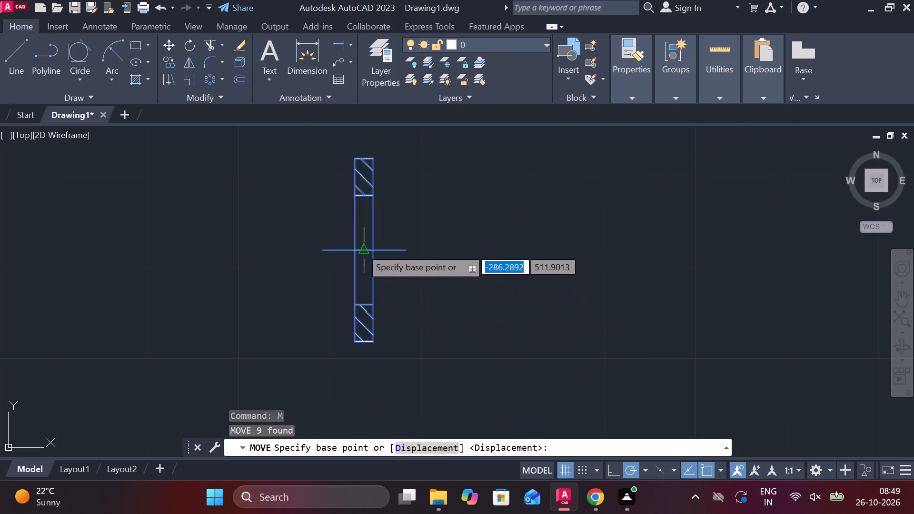
left_click(361, 248)
scroll(403, 270, "down", 4)
middle_click_drag(417, 338, 431, 207)
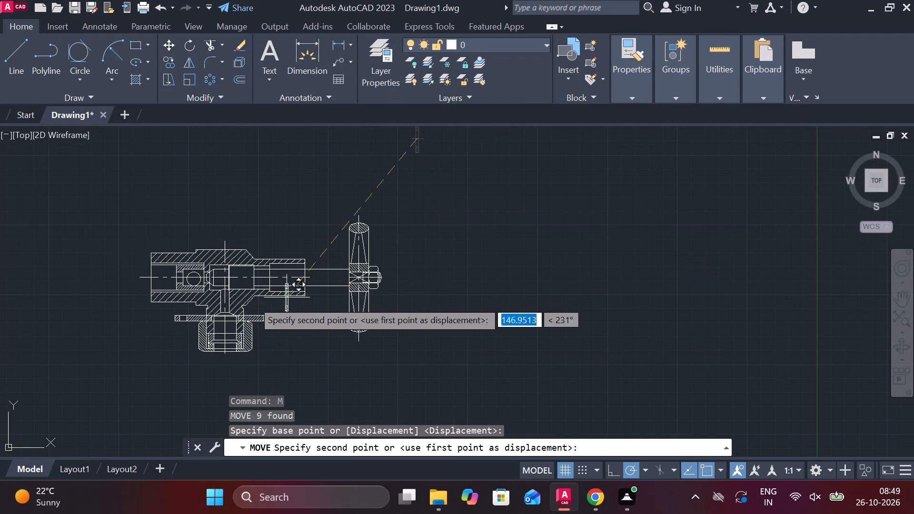
scroll(249, 280, "up", 2)
scroll(390, 277, "up", 2)
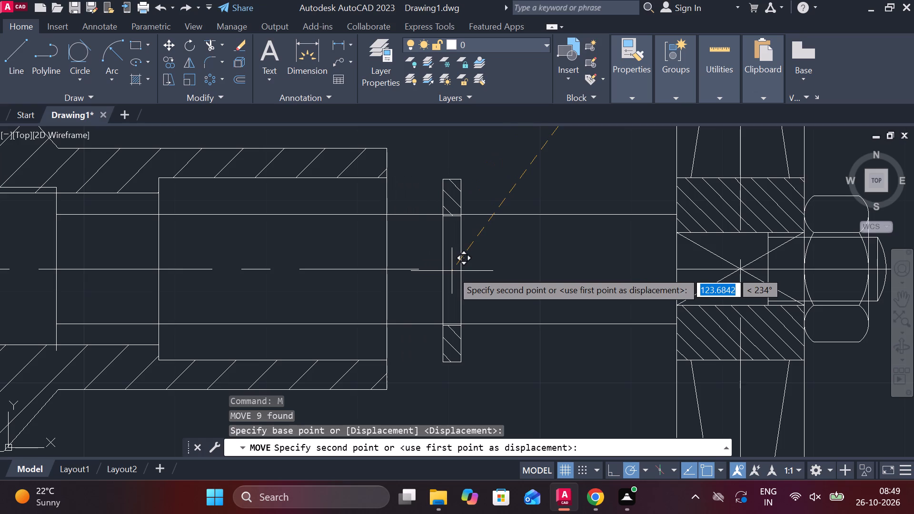
middle_click_drag(461, 215, 428, 332)
scroll(440, 291, "down", 1)
left_click(460, 239)
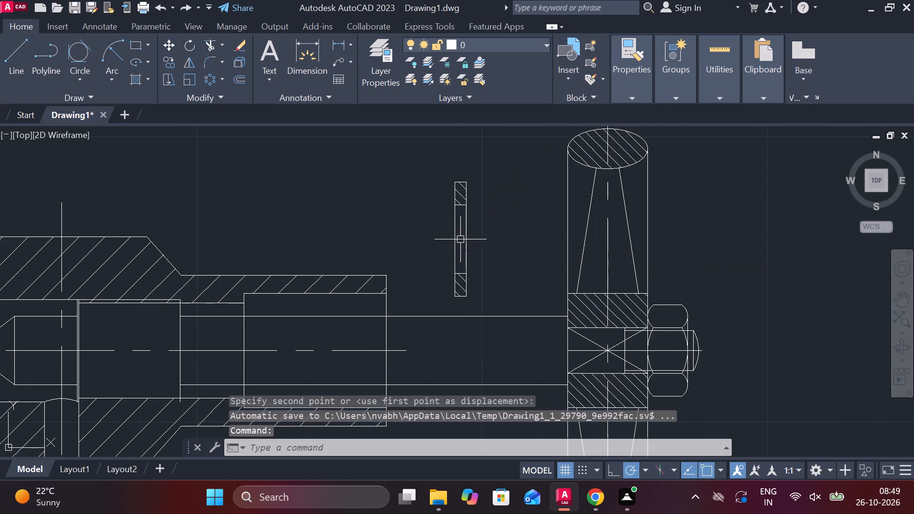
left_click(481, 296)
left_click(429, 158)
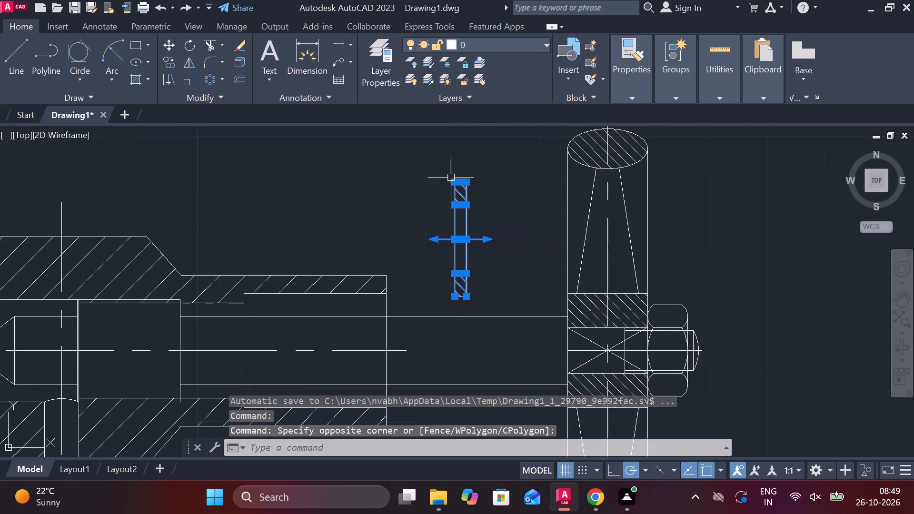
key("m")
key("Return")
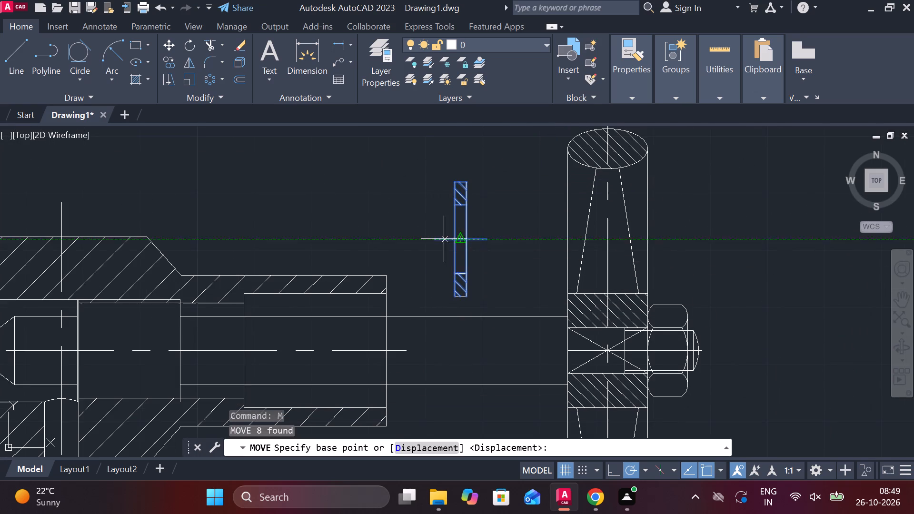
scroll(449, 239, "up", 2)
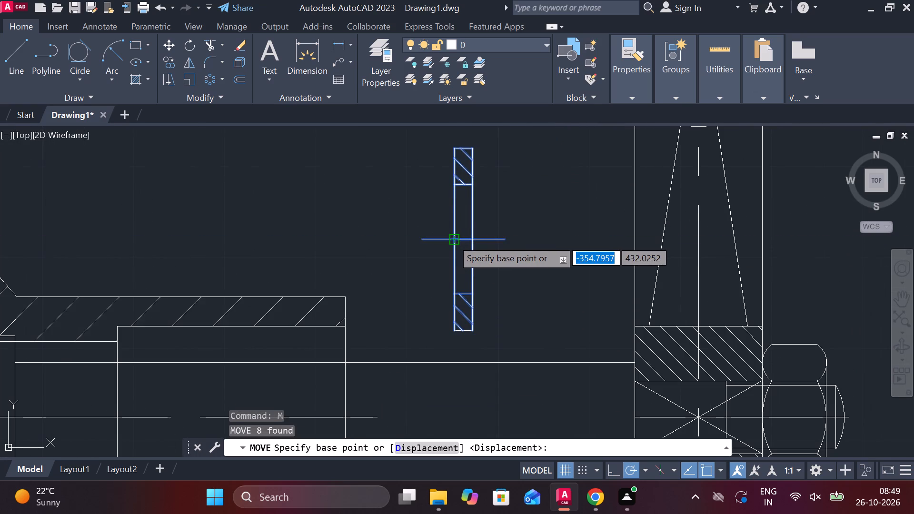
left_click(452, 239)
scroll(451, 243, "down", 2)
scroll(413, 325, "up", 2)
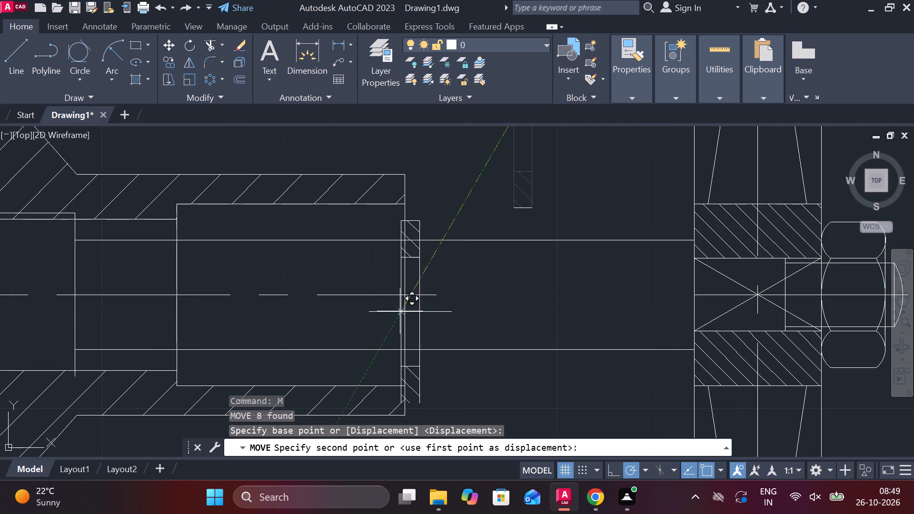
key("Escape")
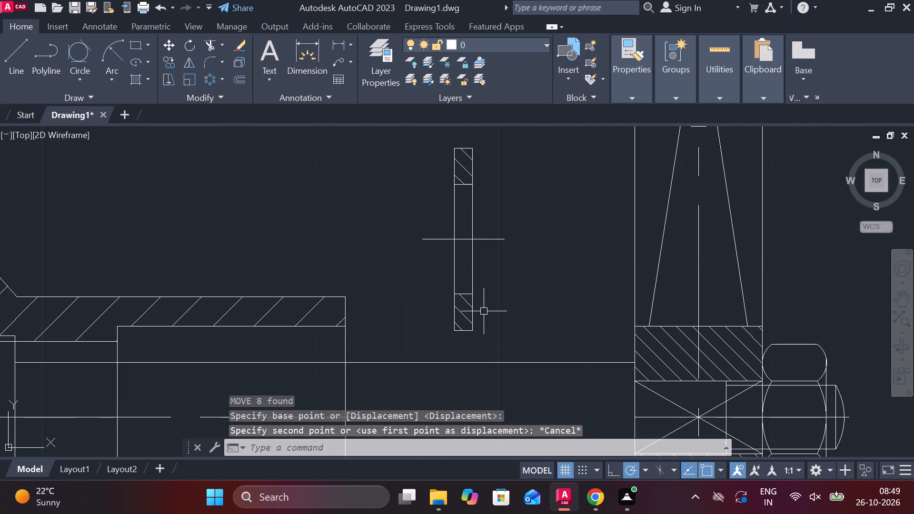
Join the washer's outline segments into a polyline.
left_click_drag(481, 340, 474, 337)
left_click(417, 128)
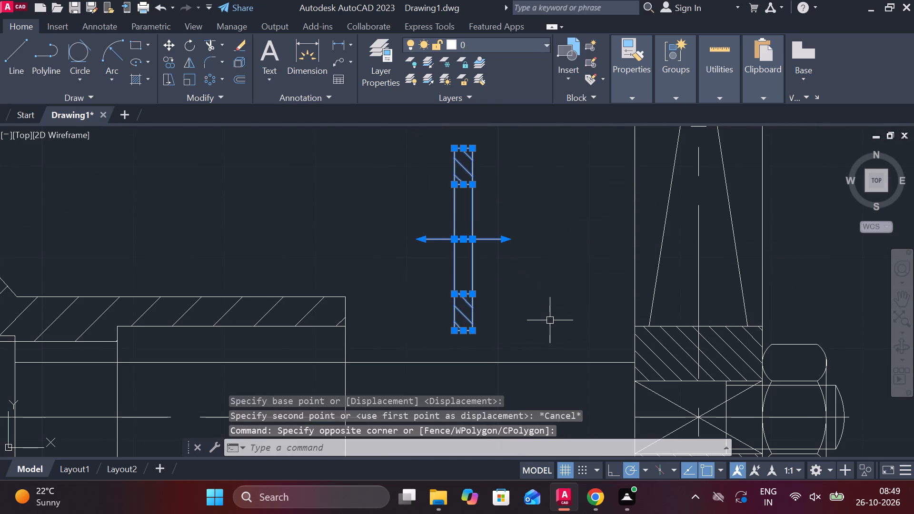
key("j")
key("Return")
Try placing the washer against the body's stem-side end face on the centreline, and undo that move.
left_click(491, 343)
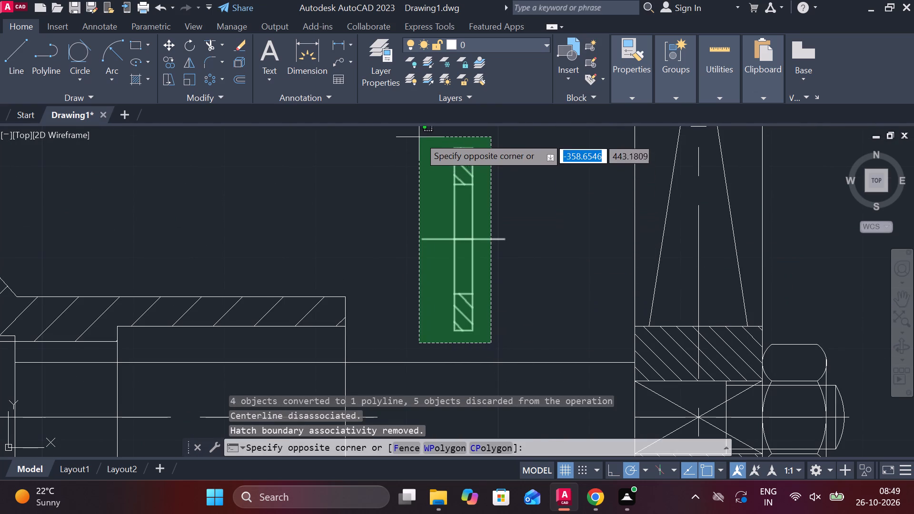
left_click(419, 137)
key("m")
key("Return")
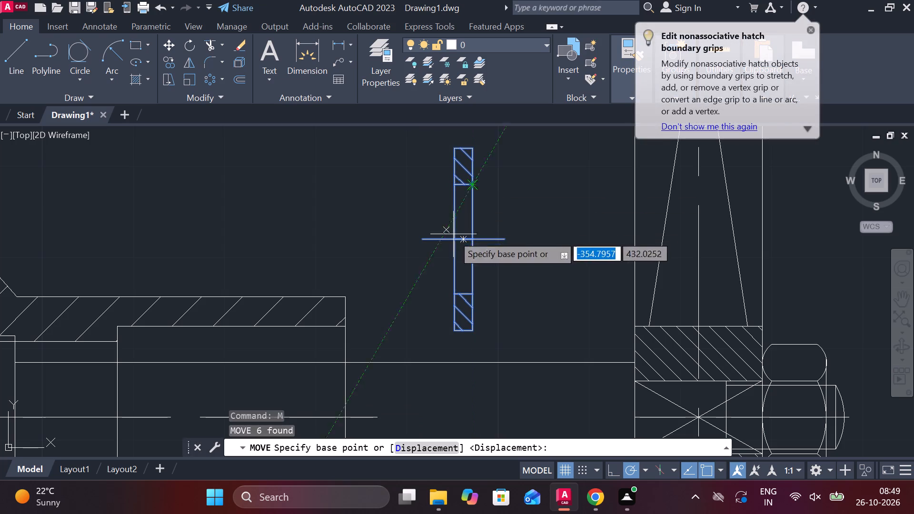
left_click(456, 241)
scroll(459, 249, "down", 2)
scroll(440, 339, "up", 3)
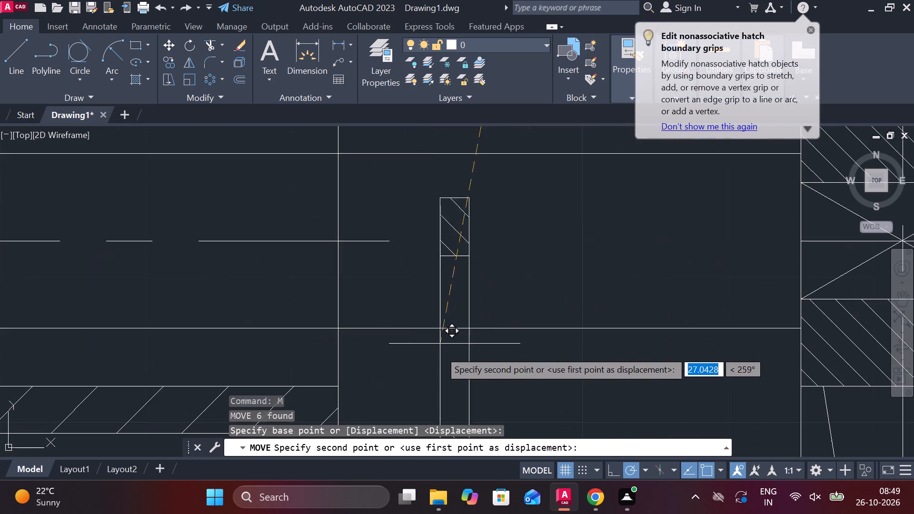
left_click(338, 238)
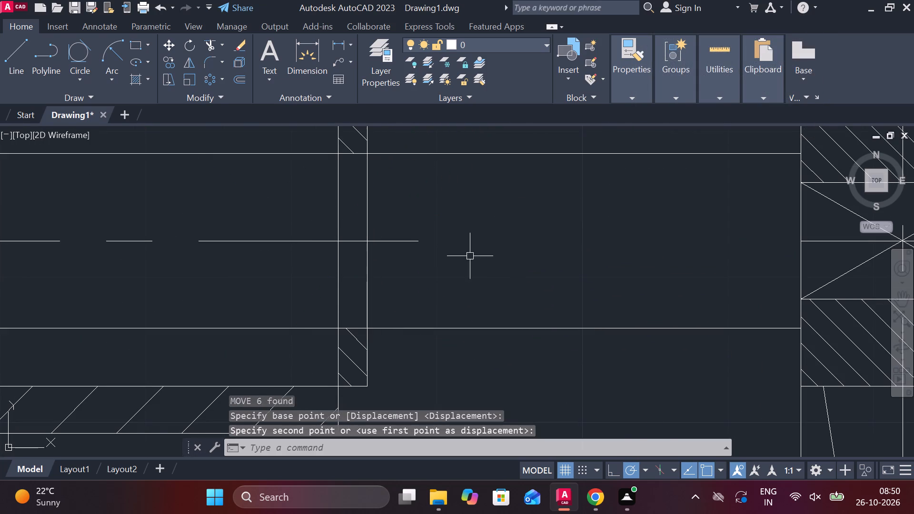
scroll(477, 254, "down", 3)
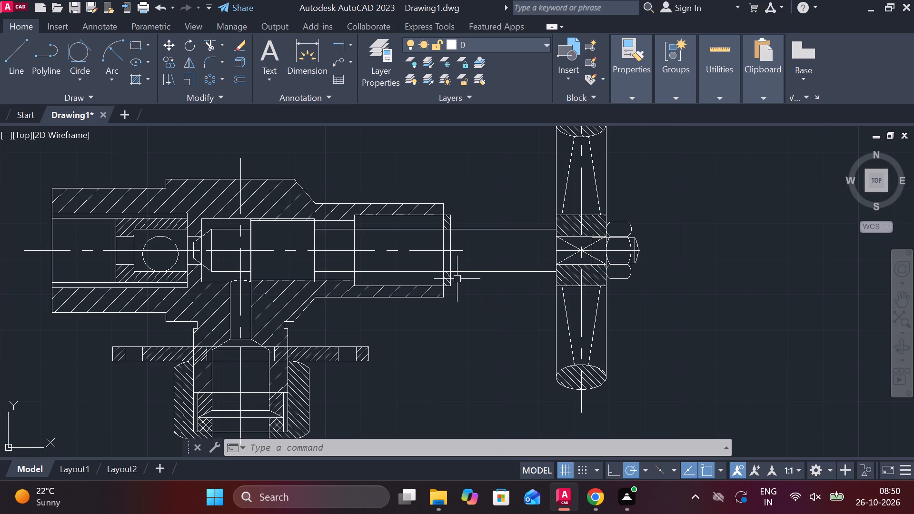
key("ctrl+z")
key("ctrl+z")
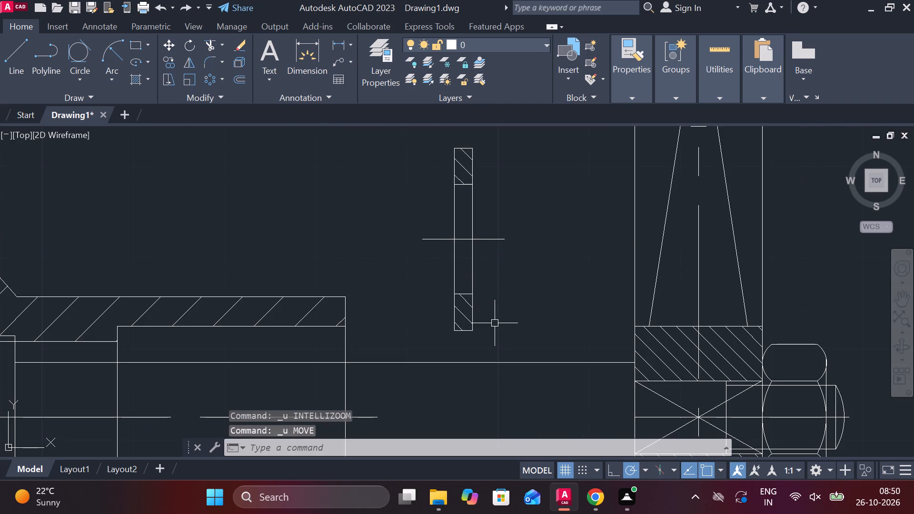
Move the washer by its inner face's midpoint onto the centreline inside the body's stem-side counterbore, about a third of the way from its shoulder.
left_click(489, 339)
left_click(436, 128)
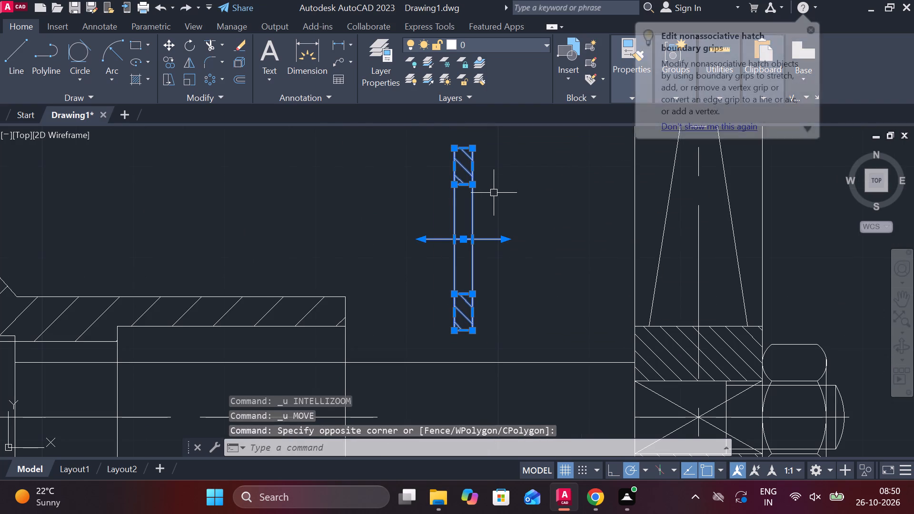
key("m")
key("Return")
left_click(455, 243)
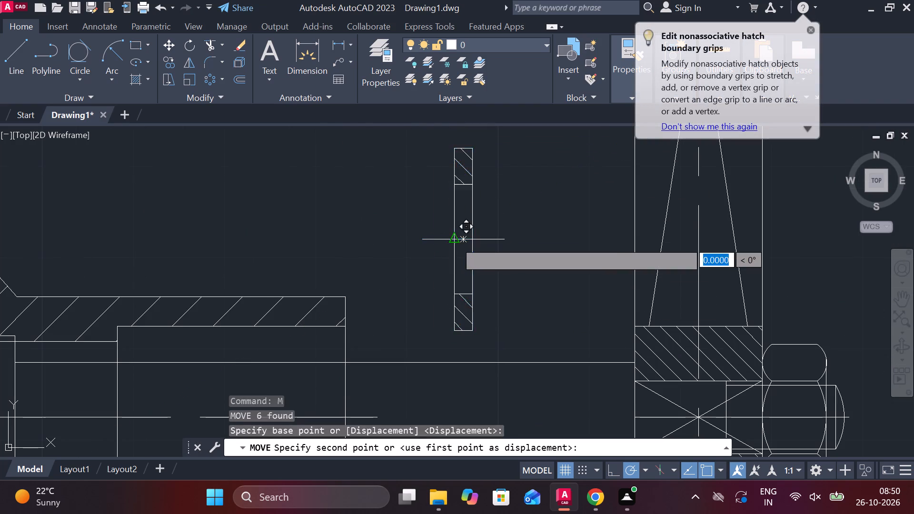
scroll(456, 240, "down", 3)
scroll(378, 292, "up", 3)
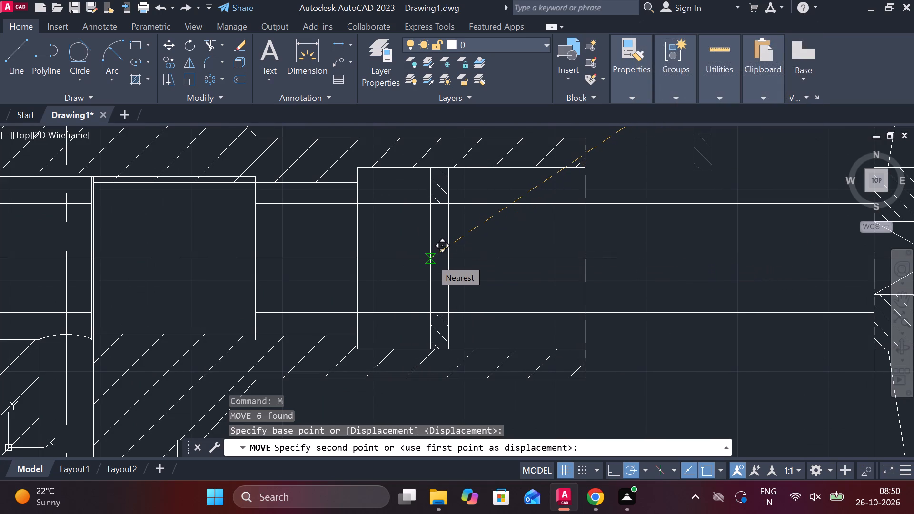
left_click(430, 258)
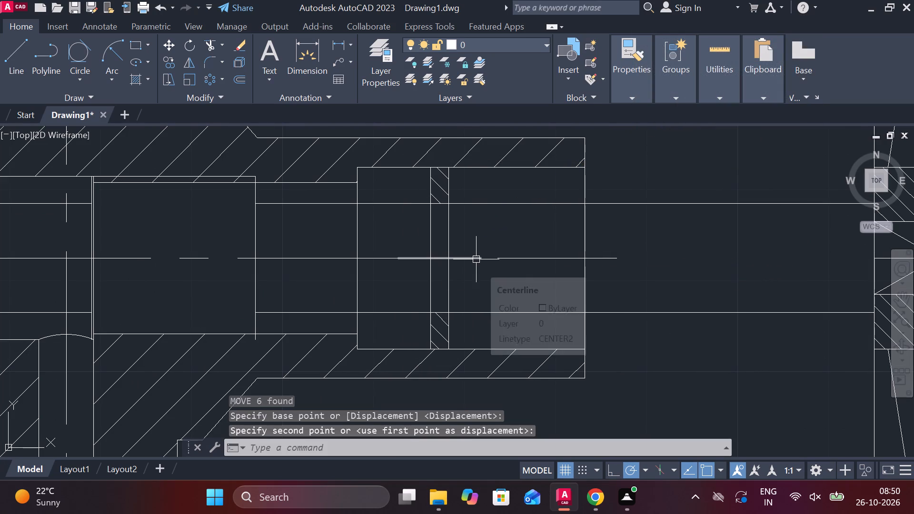
Move the half-hatched flanged bushing by its chamfered end's centreline point into the clear space above the body's stem-side end.
scroll(476, 259, "down", 2)
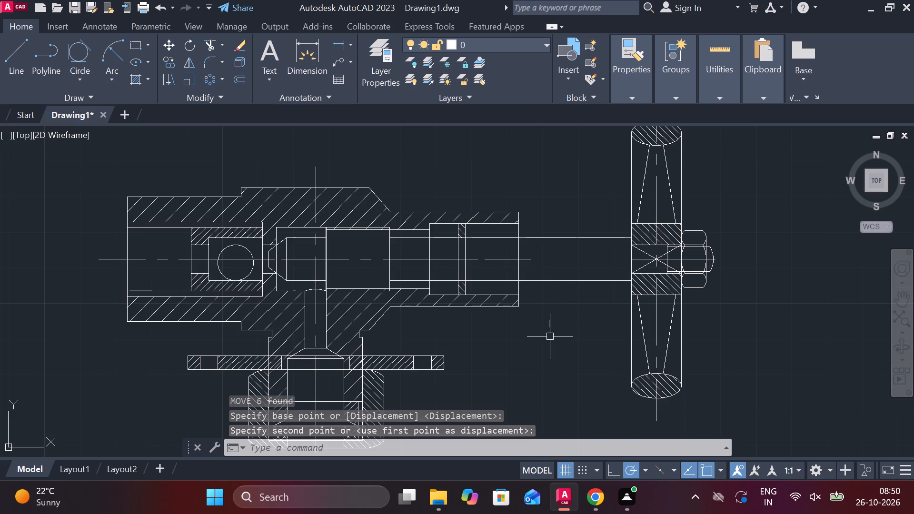
middle_click_drag(550, 336, 511, 335)
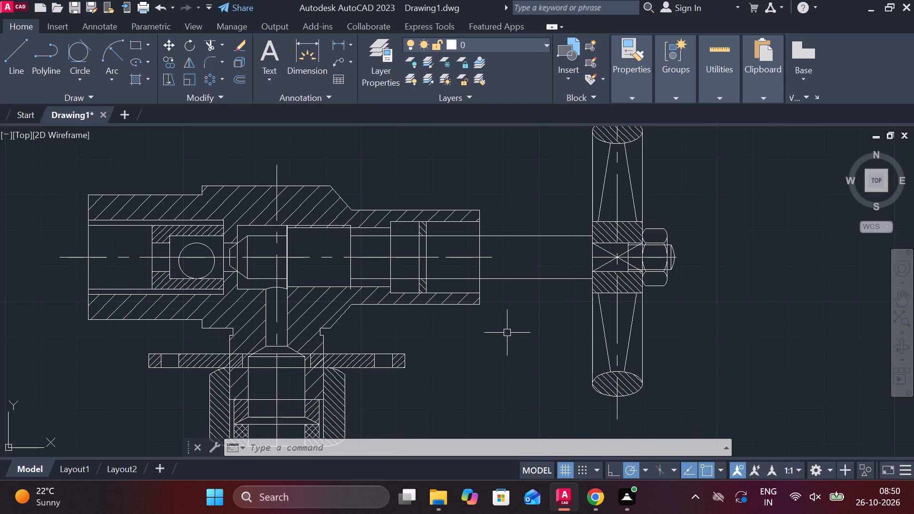
scroll(536, 322, "down", 2)
scroll(583, 213, "down", 2)
scroll(587, 181, "up", 1)
middle_click_drag(590, 182, 588, 181)
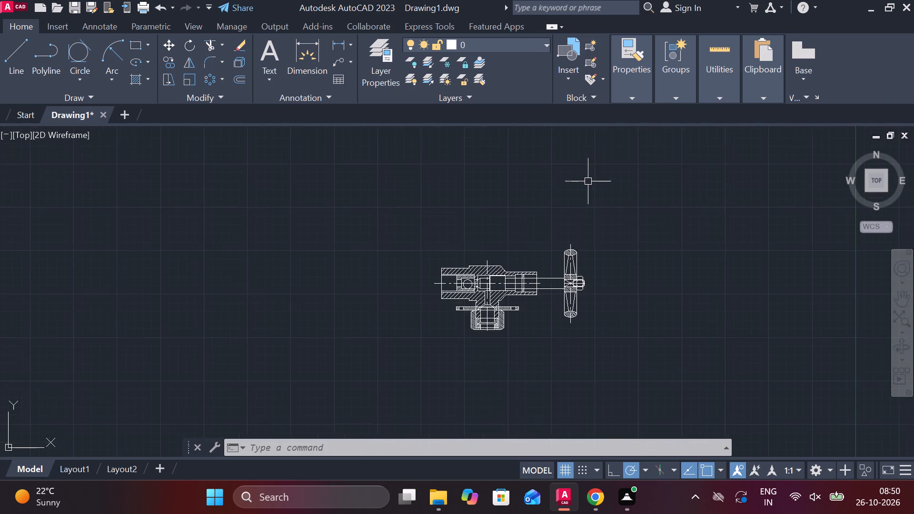
middle_click_drag(588, 181, 584, 318)
left_click(469, 193)
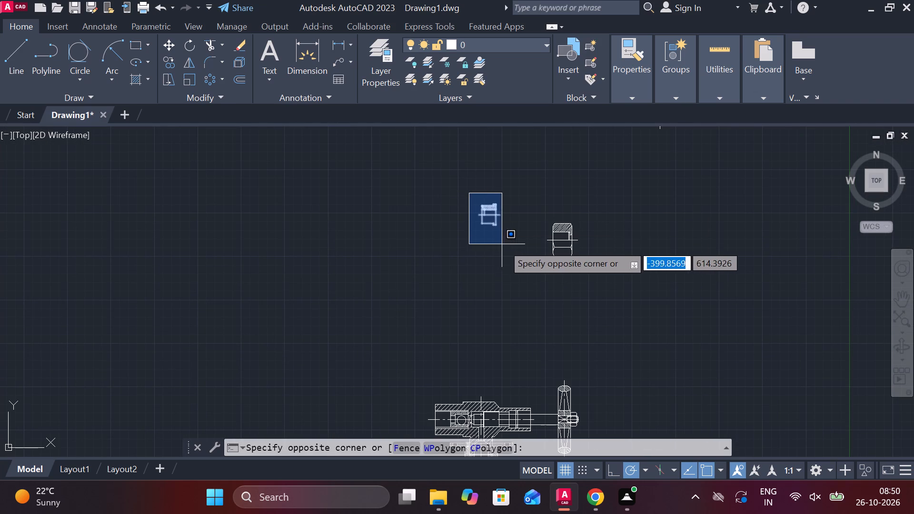
left_click(504, 244)
scroll(495, 214, "up", 4)
key("m")
key("Return")
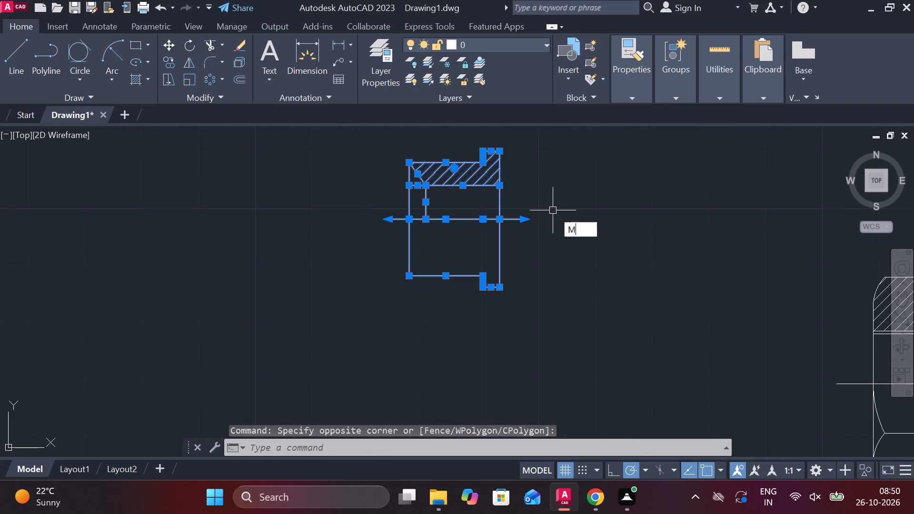
left_click(406, 214)
scroll(406, 232, "down", 2)
middle_click_drag(469, 313, 467, 276)
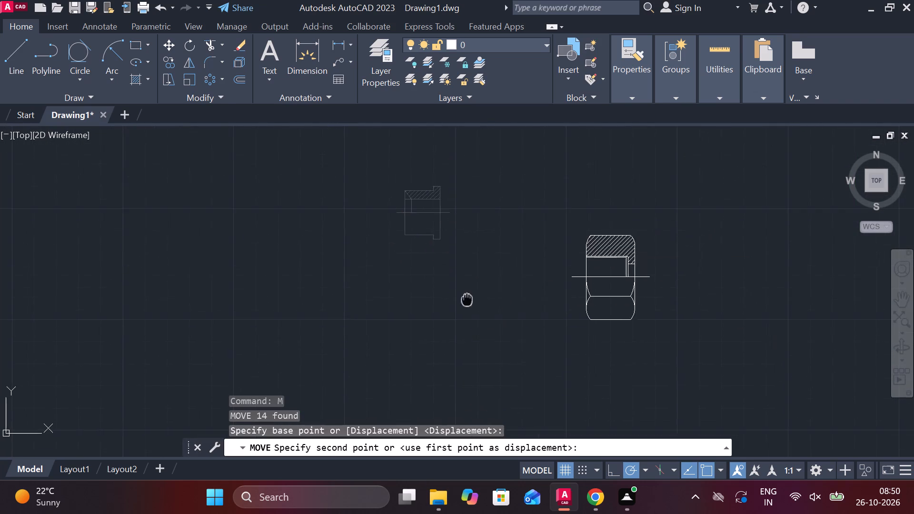
middle_click_drag(467, 276, 452, 82)
scroll(464, 227, "down", 2)
scroll(455, 359, "up", 3)
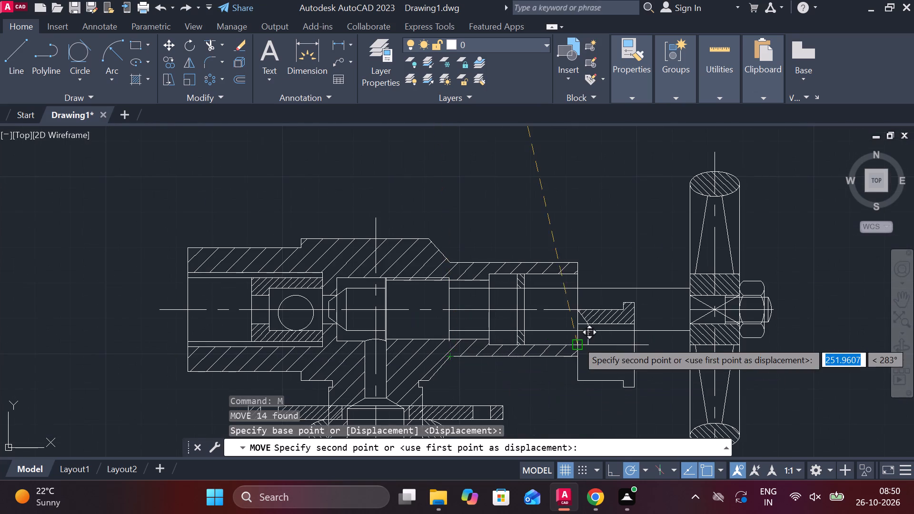
scroll(577, 336, "up", 2)
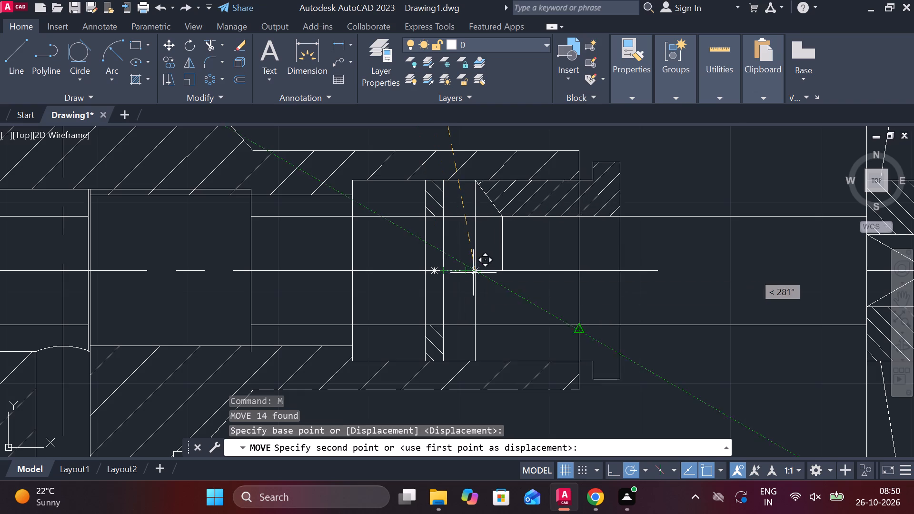
scroll(479, 272, "down", 2)
middle_click_drag(466, 221, 439, 295)
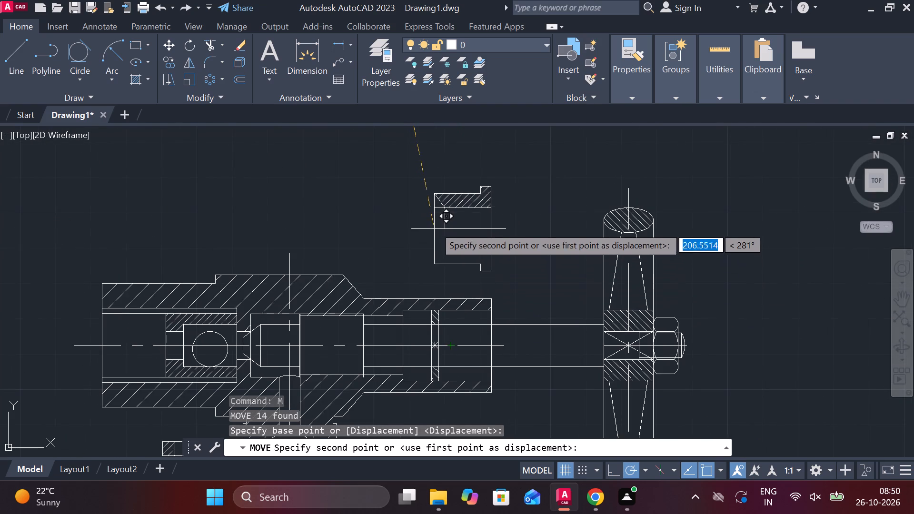
left_click(434, 222)
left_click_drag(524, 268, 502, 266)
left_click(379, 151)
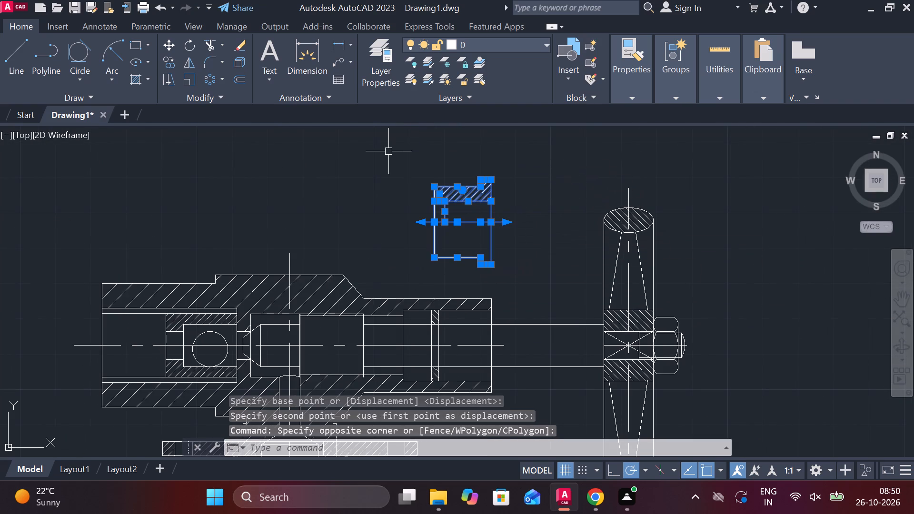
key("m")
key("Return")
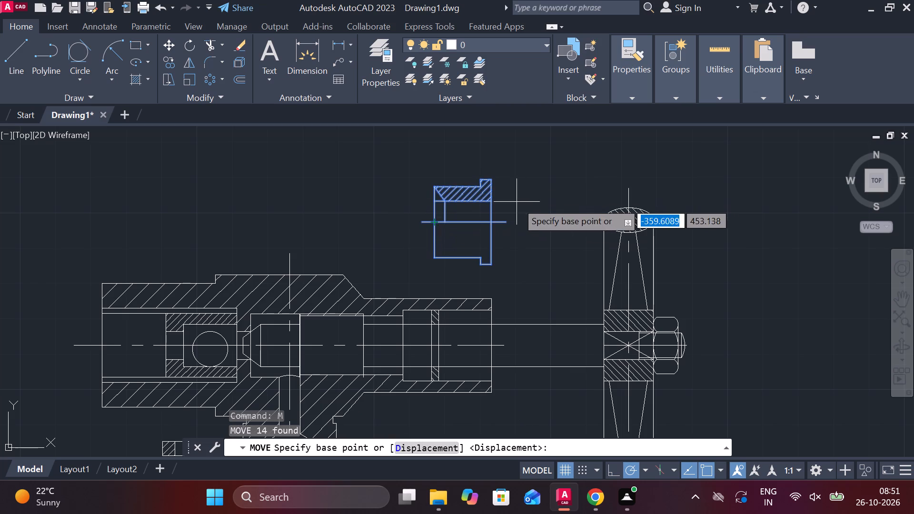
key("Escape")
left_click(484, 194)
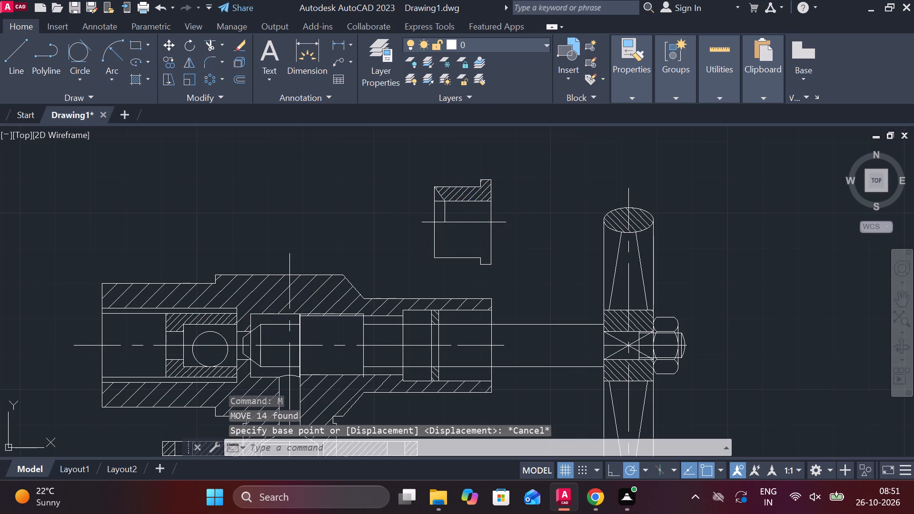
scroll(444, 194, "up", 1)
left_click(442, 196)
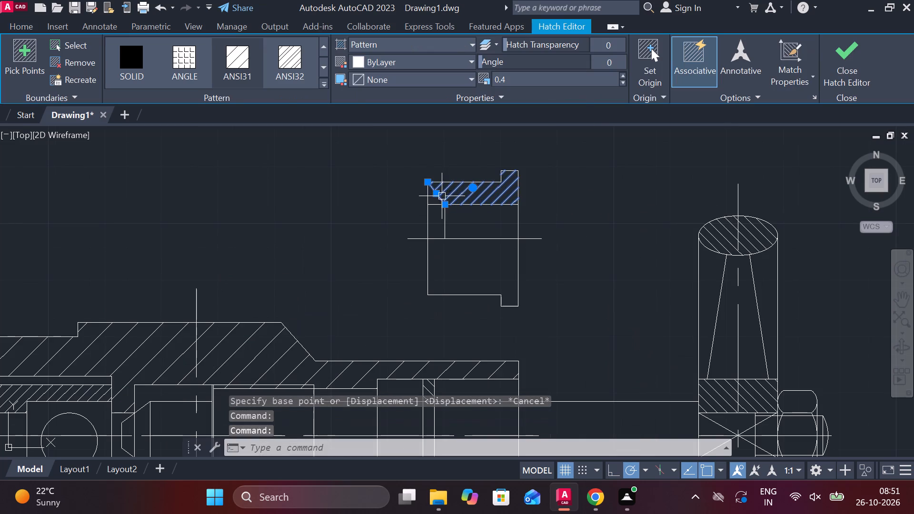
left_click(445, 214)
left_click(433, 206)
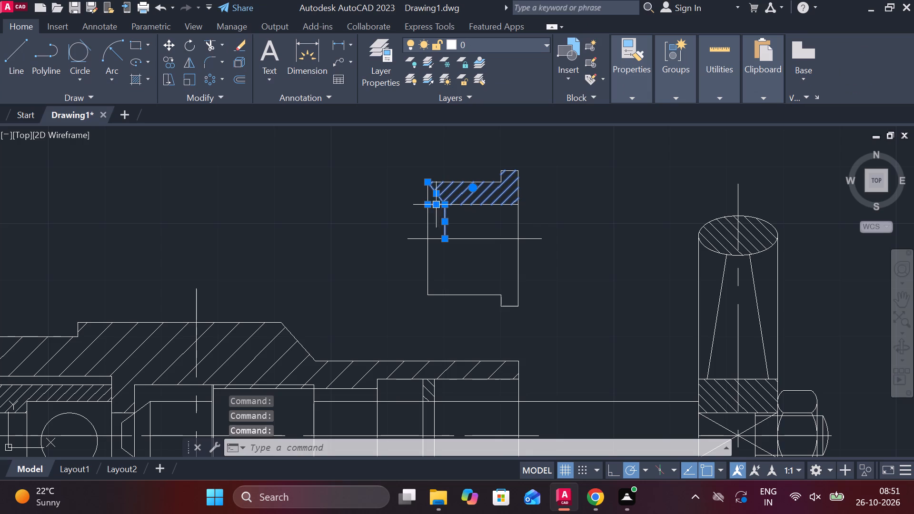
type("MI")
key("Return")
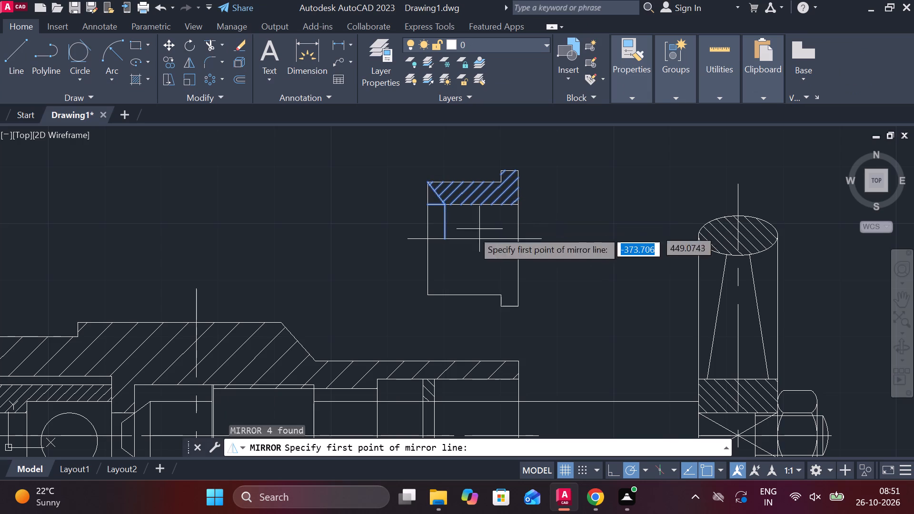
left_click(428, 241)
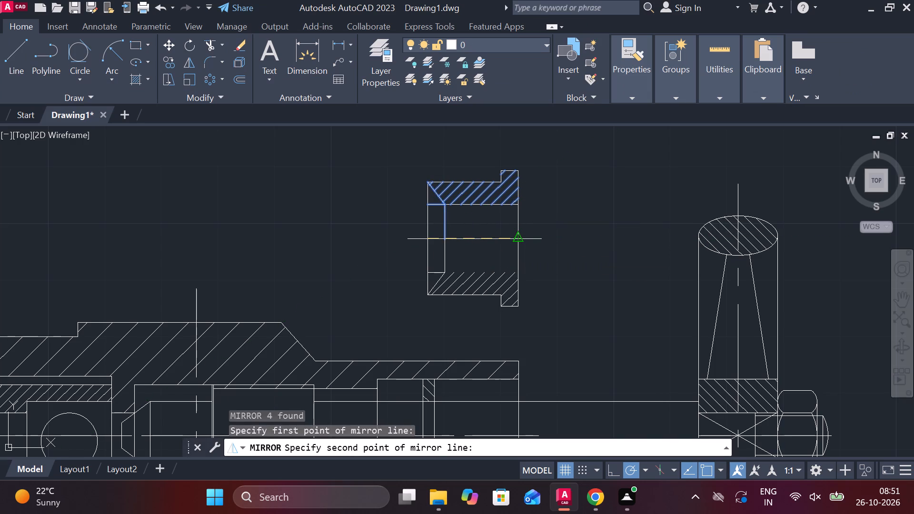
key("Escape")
Join the two collinear segments of the bushing's upper bore edge into one line.
left_click(436, 206)
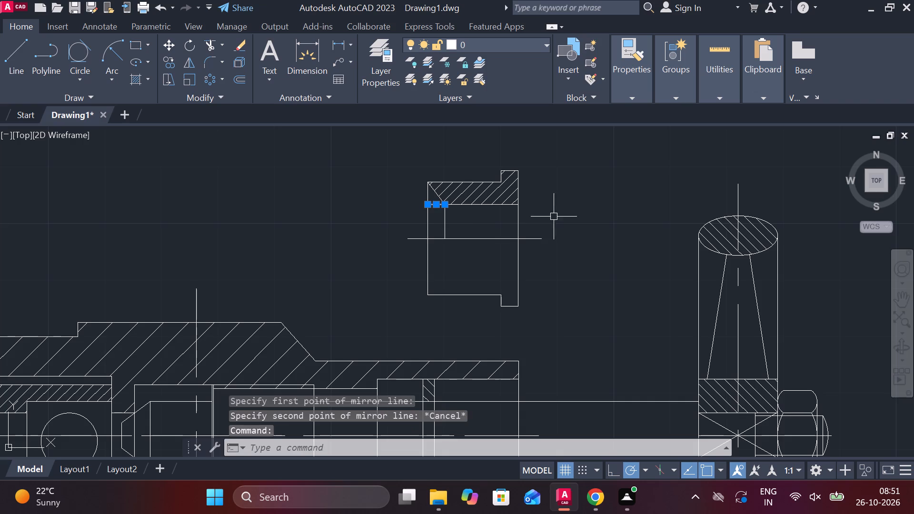
scroll(490, 205, "up", 3)
left_click(469, 202)
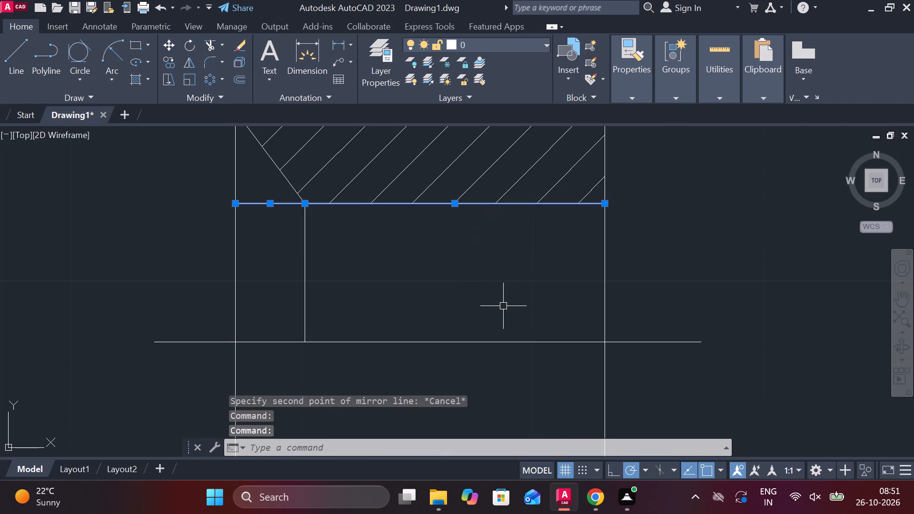
key("j")
key("Return")
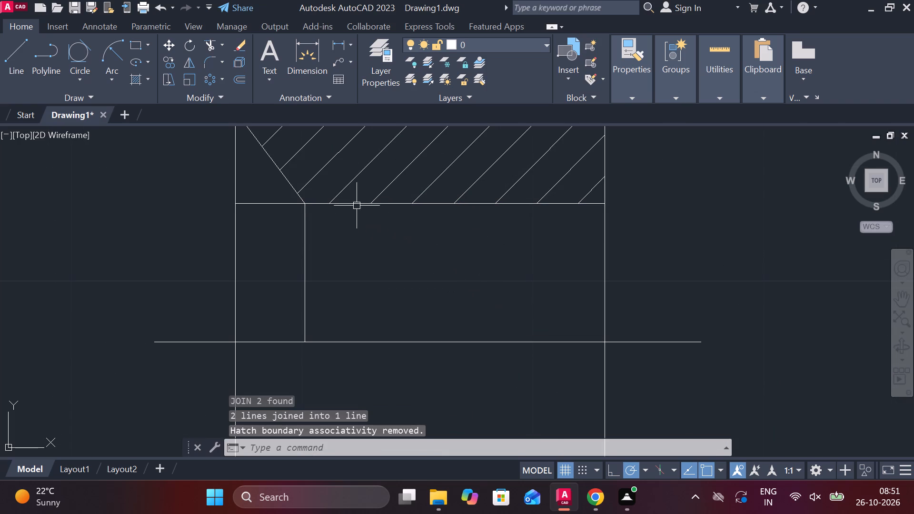
Mirror the bushing's upper bore edge and the vertical line at the chamfer's inner end about its centreline, keeping the originals.
left_click(357, 206)
left_click(302, 267)
scroll(371, 260, "down", 1)
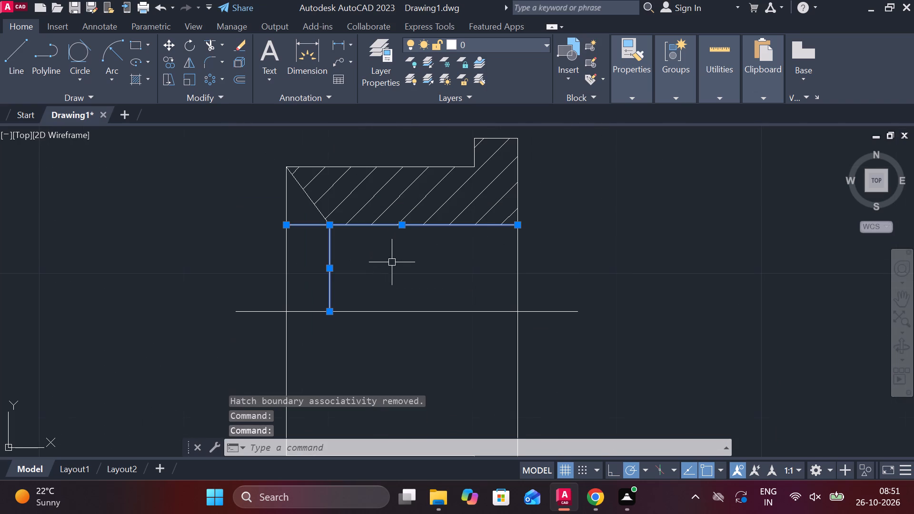
type("MI")
key("Return")
scroll(313, 332, "down", 2)
left_click(305, 321)
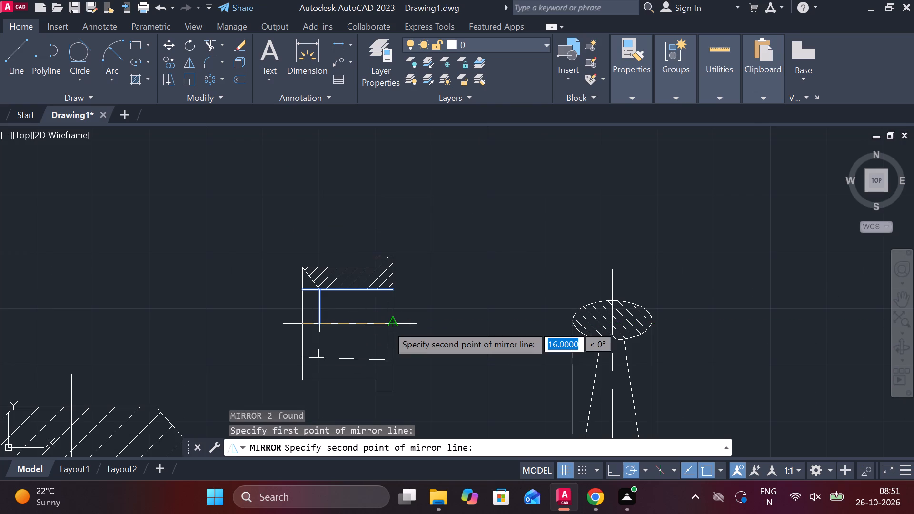
left_click(451, 320)
left_click_drag(483, 371, 451, 320)
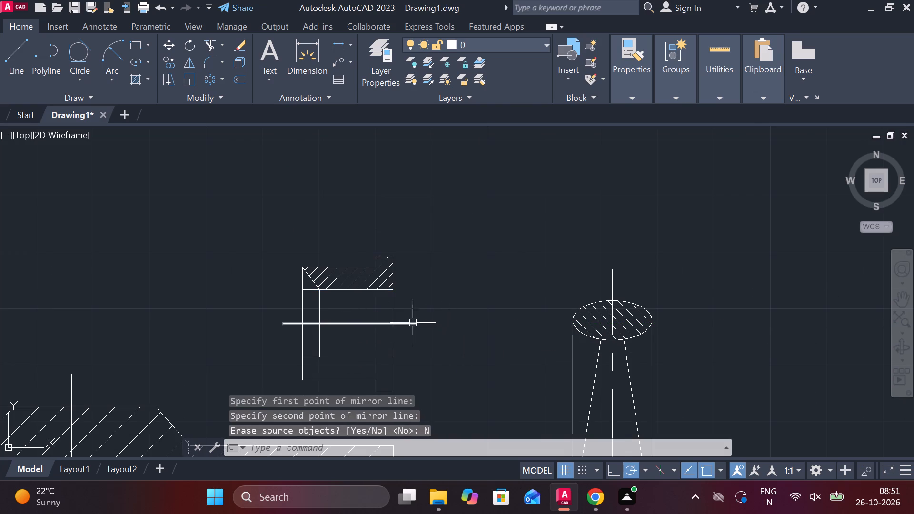
Draw the bushing's lower chamfer line from the outer corner of its body-side end to the mirrored bore edge.
middle_click_drag(413, 323, 437, 307)
key("l")
key("Return")
left_click(330, 356)
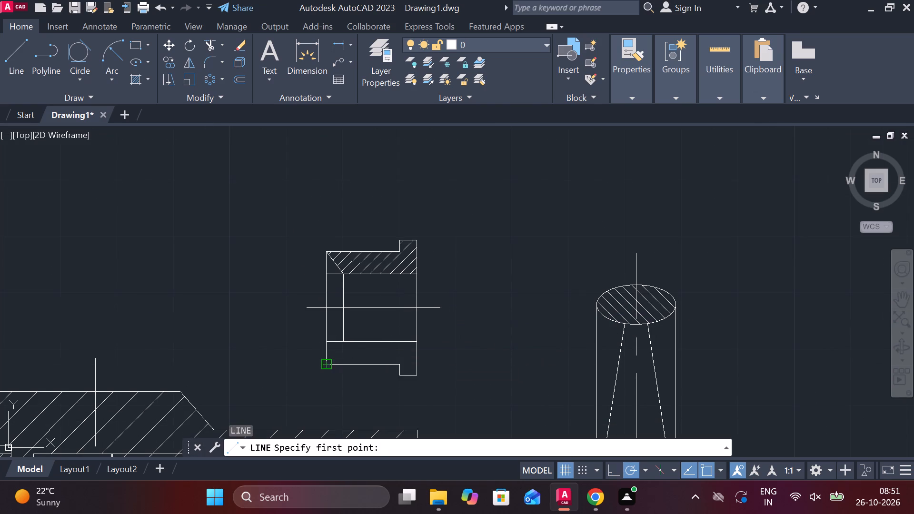
left_click(340, 339)
key("Escape")
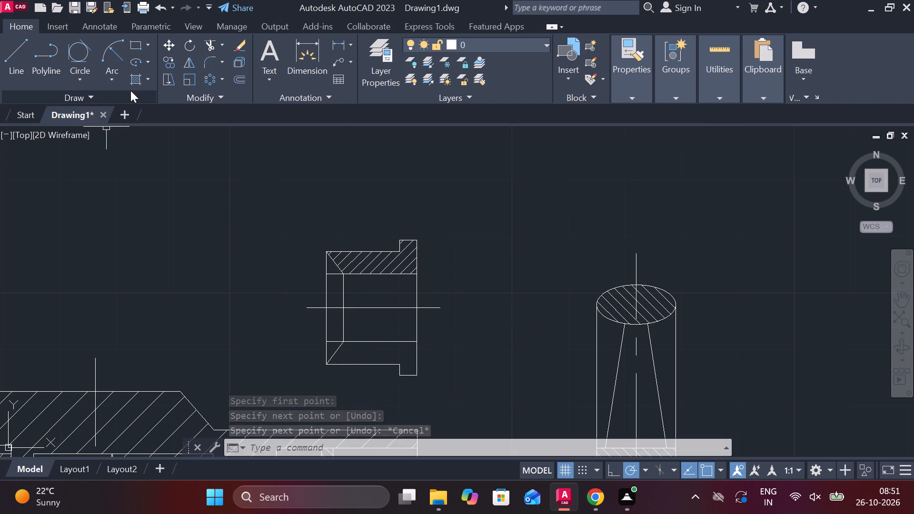
Hatch the lower section of the flanged bushing with the hatch angle set to 0.
left_click(134, 79)
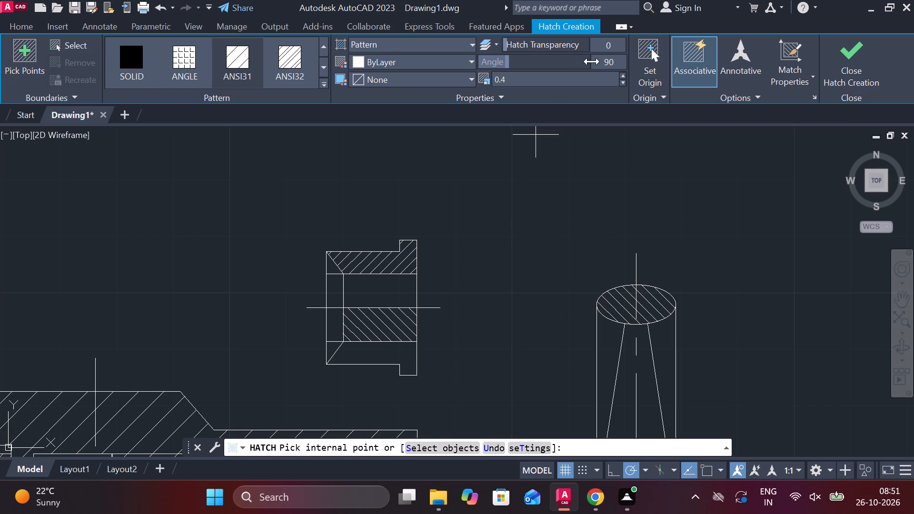
left_click_drag(612, 63, 499, 66)
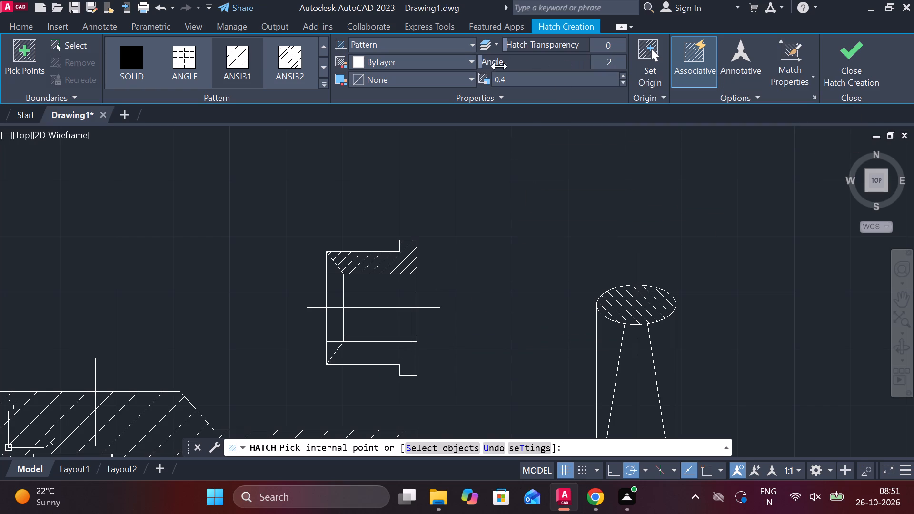
left_click_drag(499, 66, 497, 66)
left_click(381, 348)
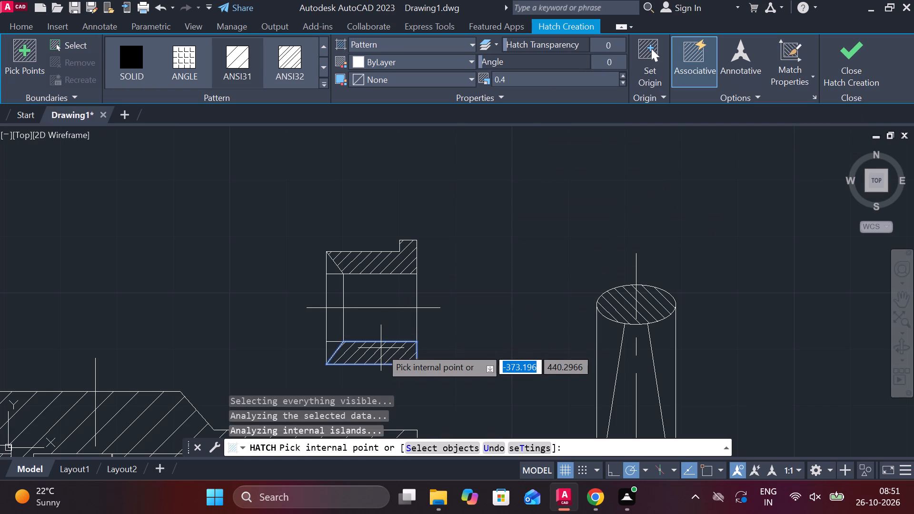
left_click(851, 54)
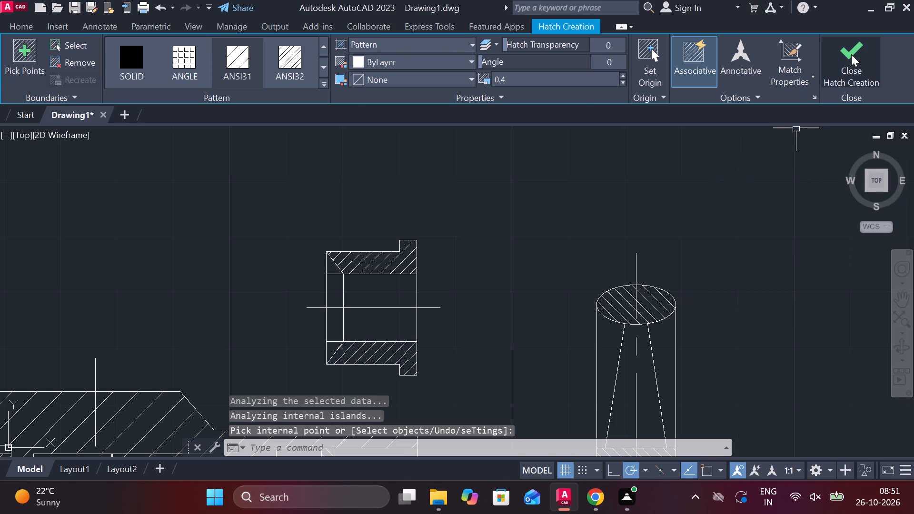
Move the whole hatched bushing by its flange face's centreline point slightly towards the handwheel, in the clear space above the body.
left_click_drag(293, 188, 297, 195)
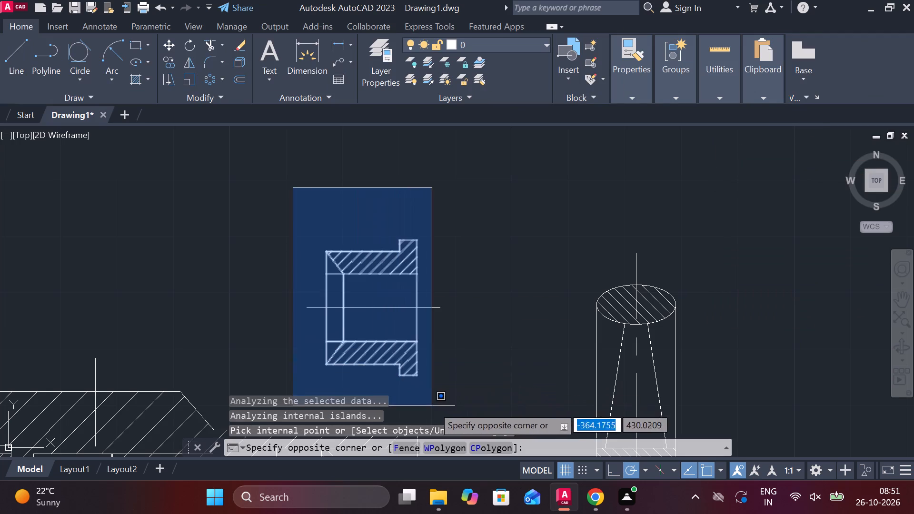
left_click(444, 407)
key("m")
key("Return")
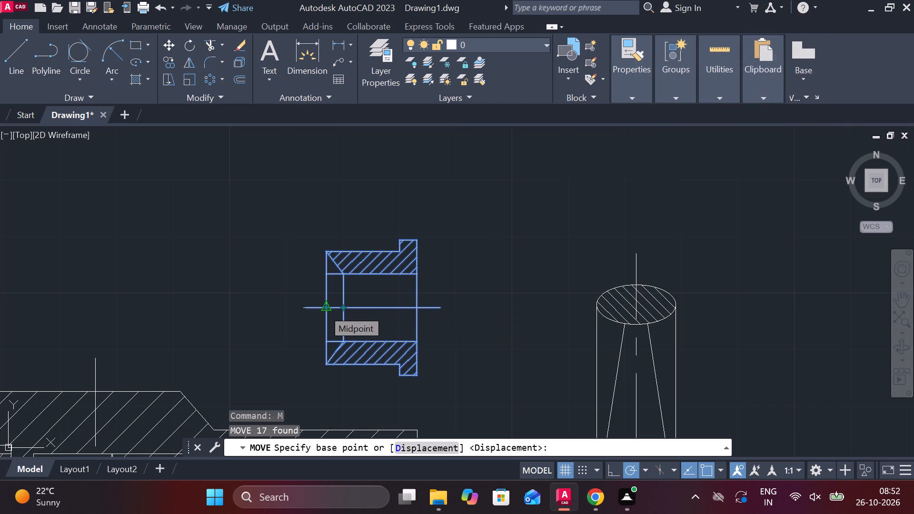
left_click(415, 312)
scroll(417, 315, "down", 2)
middle_click_drag(436, 328, 424, 285)
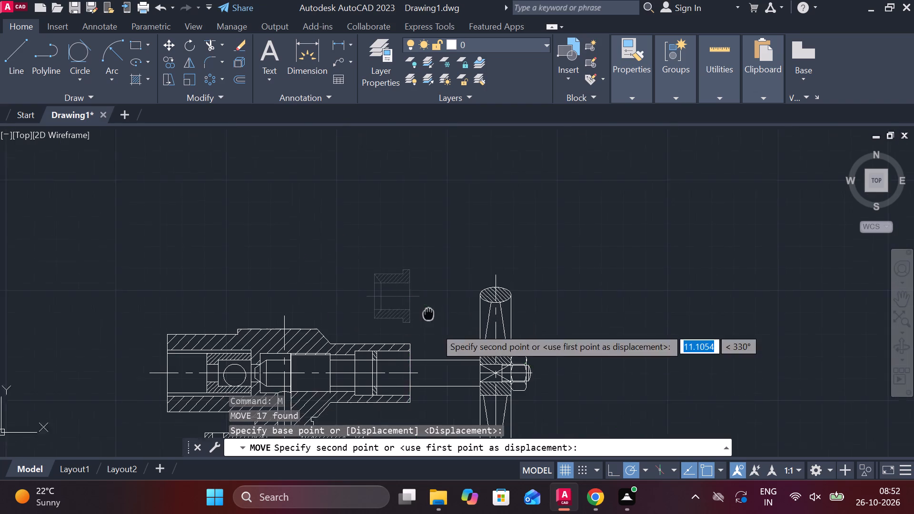
middle_click_drag(424, 285, 423, 257)
scroll(413, 326, "up", 3)
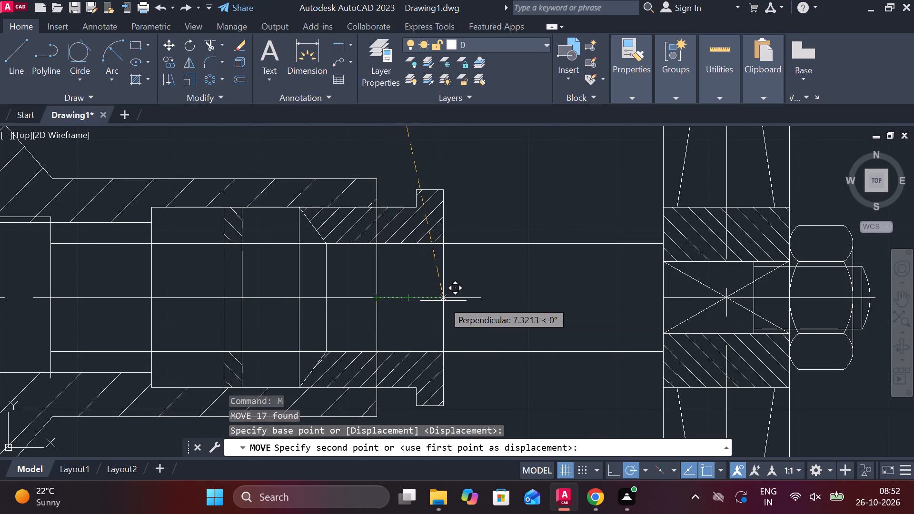
scroll(443, 301, "down", 2)
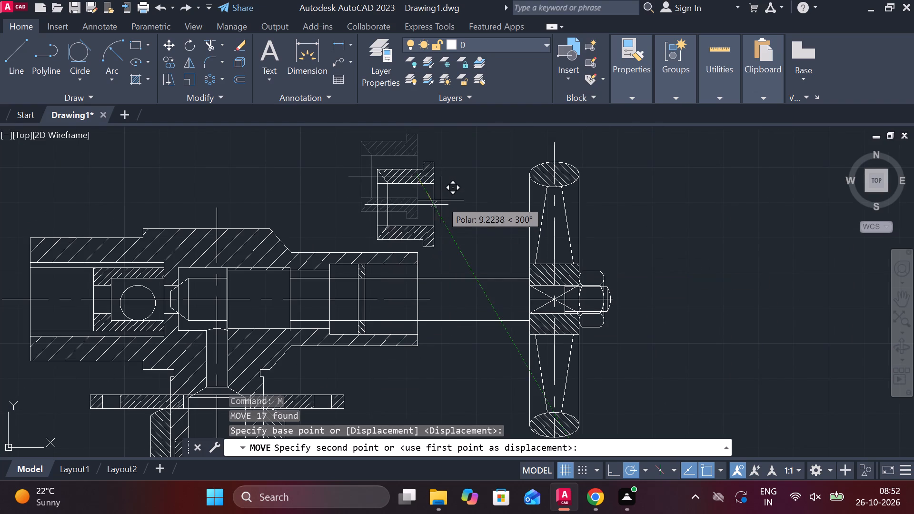
left_click(440, 188)
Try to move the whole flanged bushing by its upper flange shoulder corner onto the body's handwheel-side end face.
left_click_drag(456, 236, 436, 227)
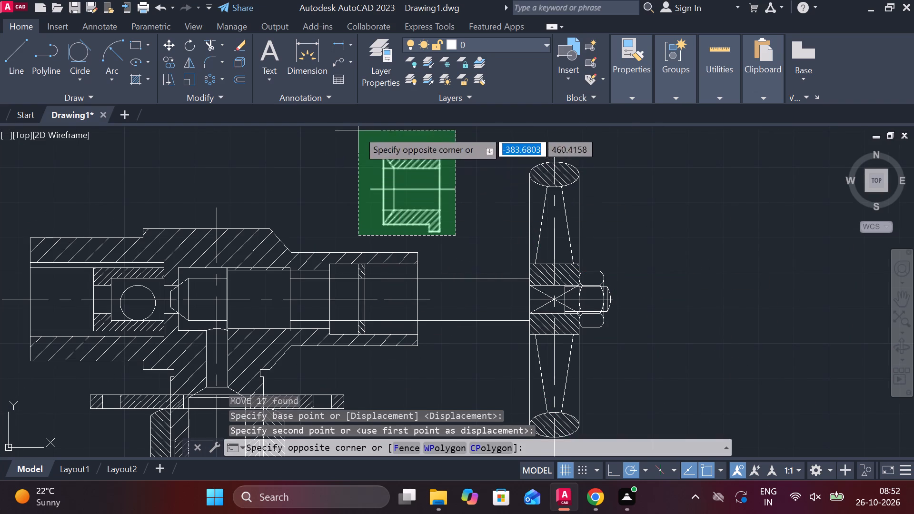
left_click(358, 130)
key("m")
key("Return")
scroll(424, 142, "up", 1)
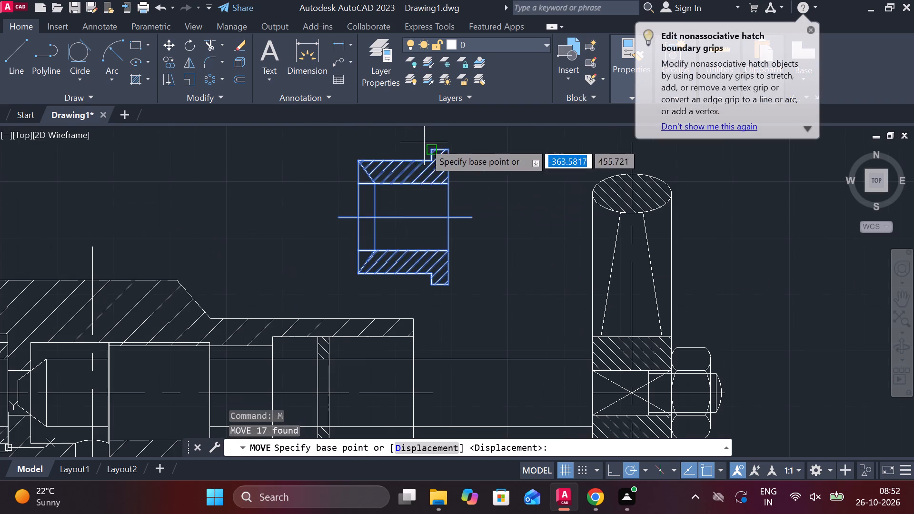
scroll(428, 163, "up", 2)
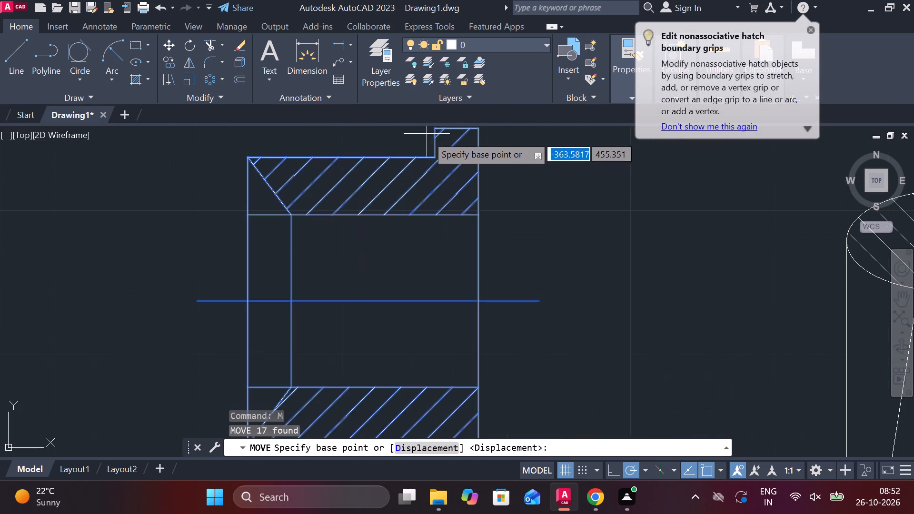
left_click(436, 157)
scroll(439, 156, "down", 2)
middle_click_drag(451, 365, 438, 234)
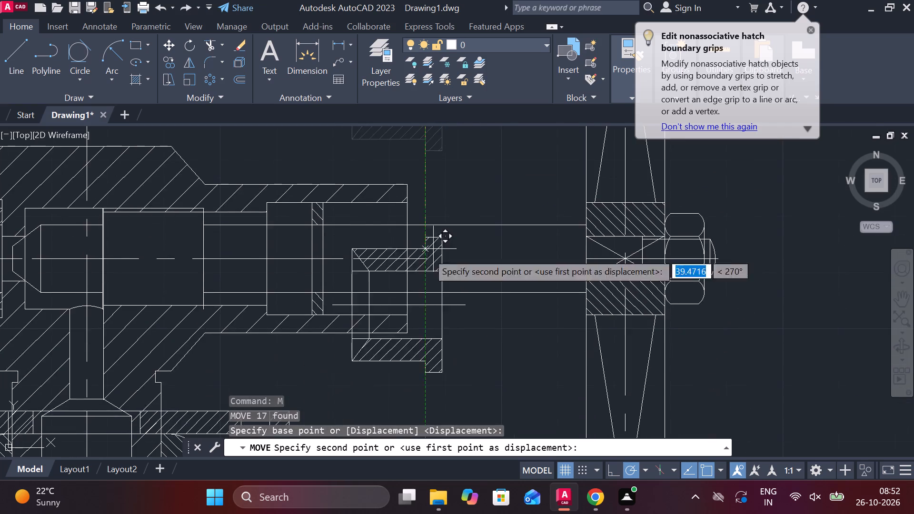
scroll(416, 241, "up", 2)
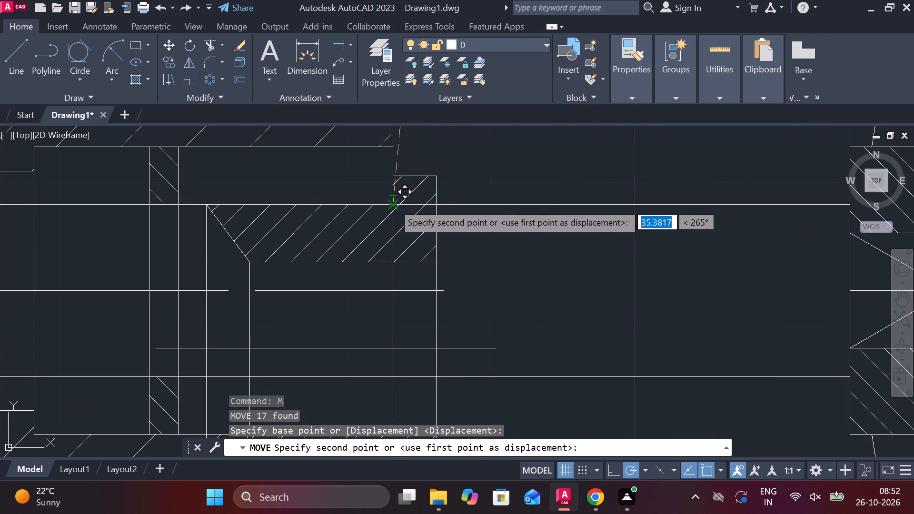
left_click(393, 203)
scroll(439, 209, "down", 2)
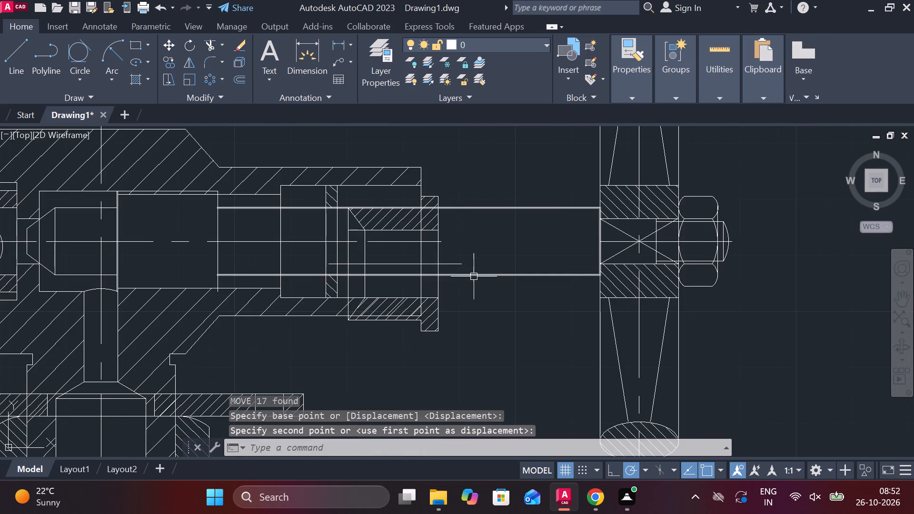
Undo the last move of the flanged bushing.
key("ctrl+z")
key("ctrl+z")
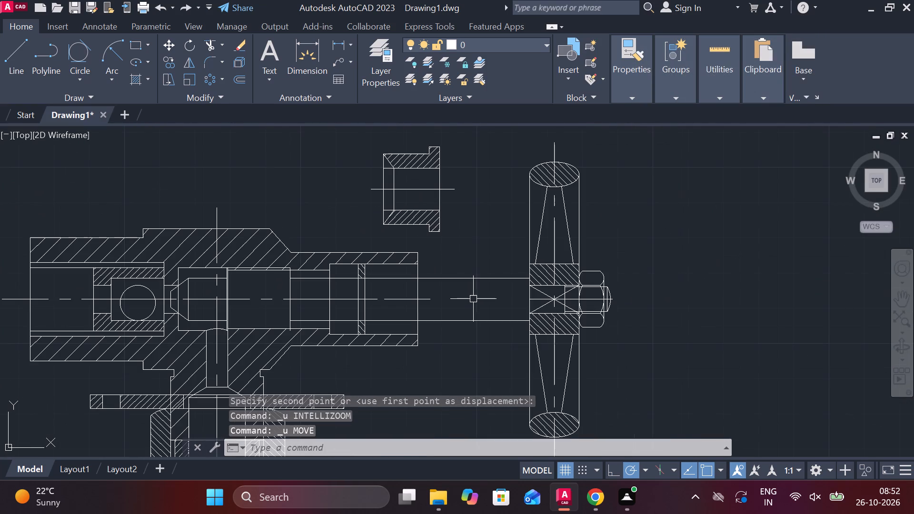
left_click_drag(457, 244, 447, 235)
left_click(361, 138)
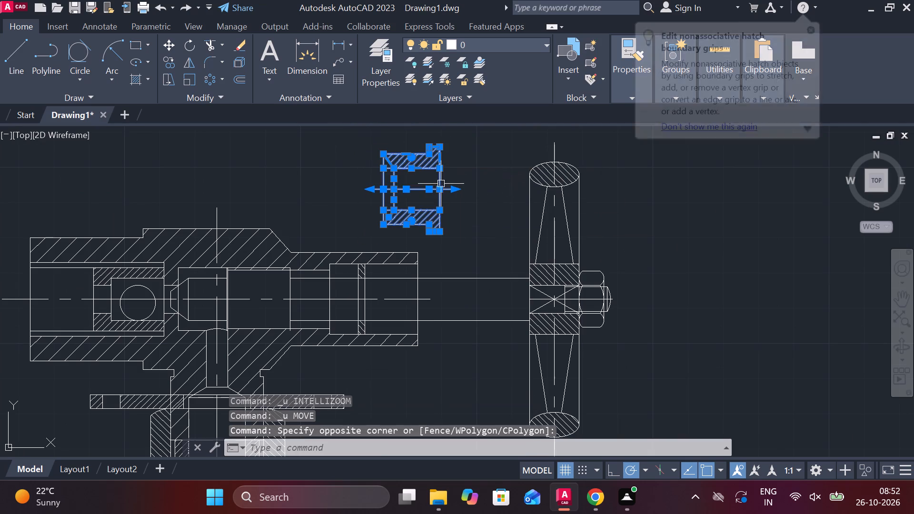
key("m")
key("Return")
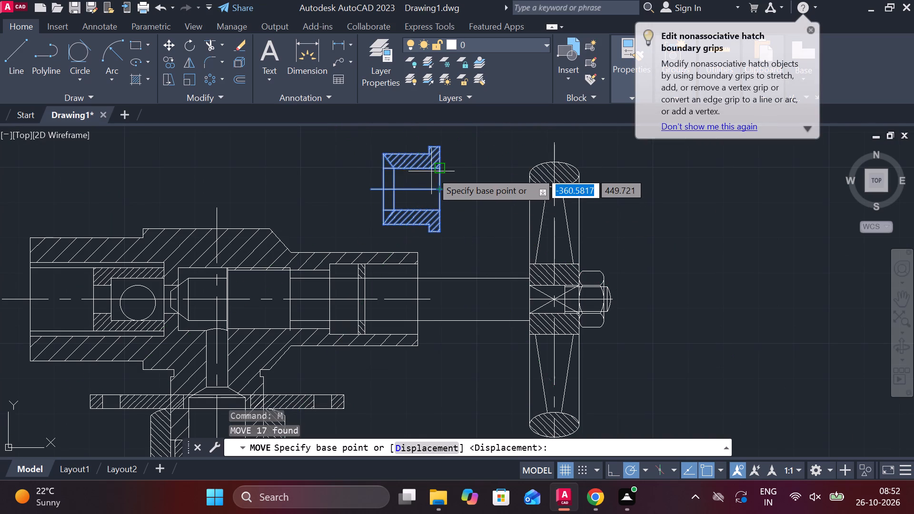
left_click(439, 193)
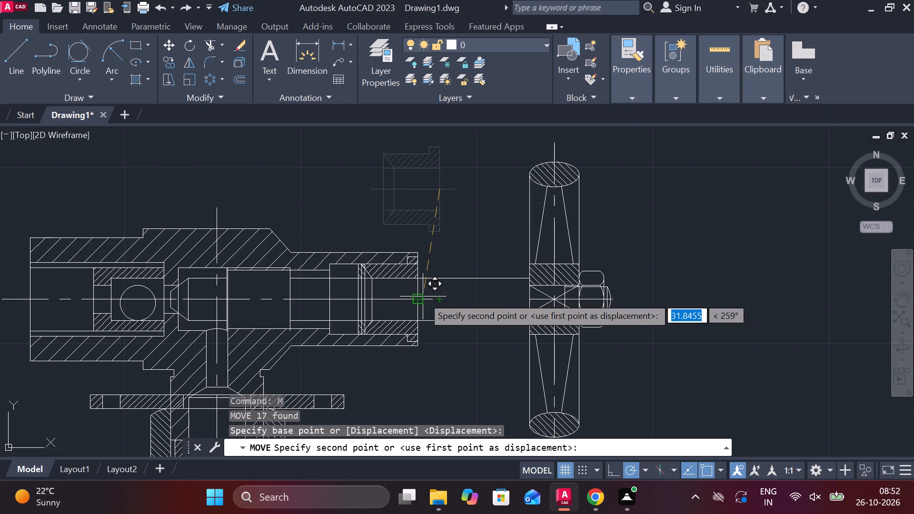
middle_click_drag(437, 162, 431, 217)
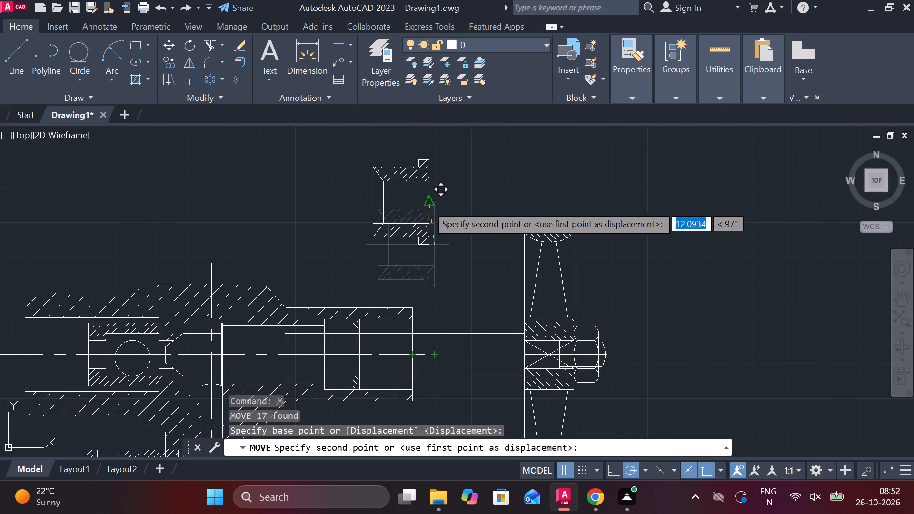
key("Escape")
Draw a vertical line across the bushing at the flange shoulder, joining its lower and upper shoulder corners.
key("l")
key("Return")
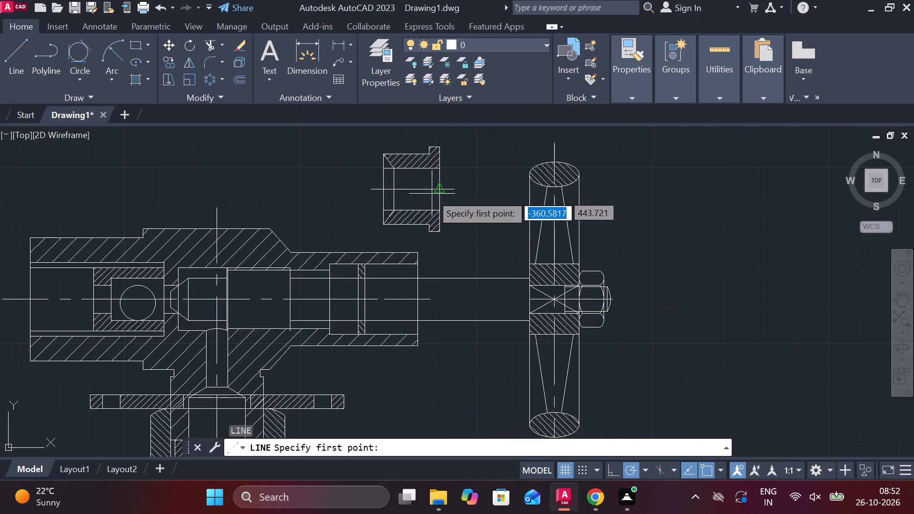
scroll(427, 216, "up", 2)
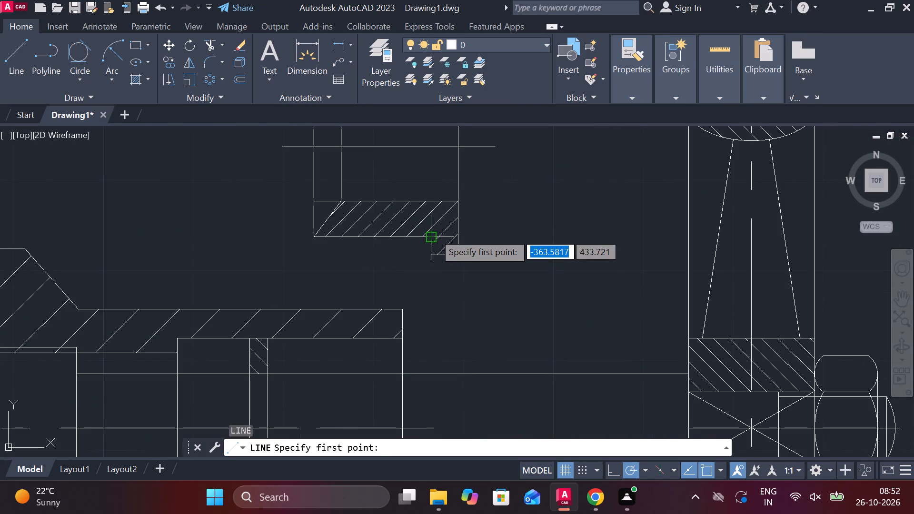
left_click(434, 233)
middle_click_drag(436, 195, 437, 348)
left_click(434, 206)
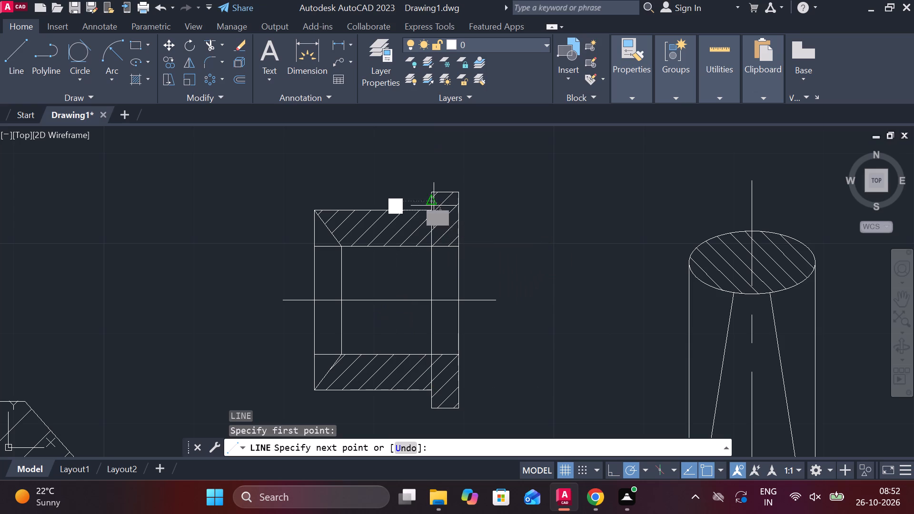
key("Escape")
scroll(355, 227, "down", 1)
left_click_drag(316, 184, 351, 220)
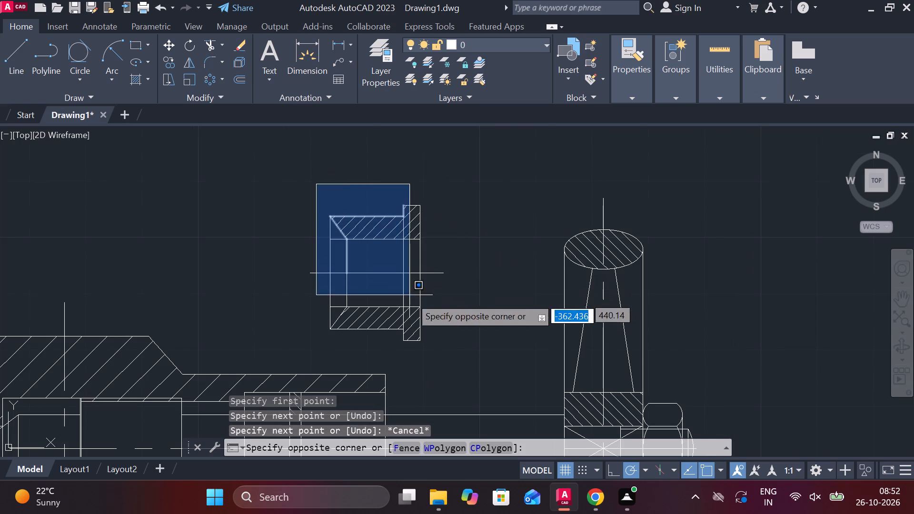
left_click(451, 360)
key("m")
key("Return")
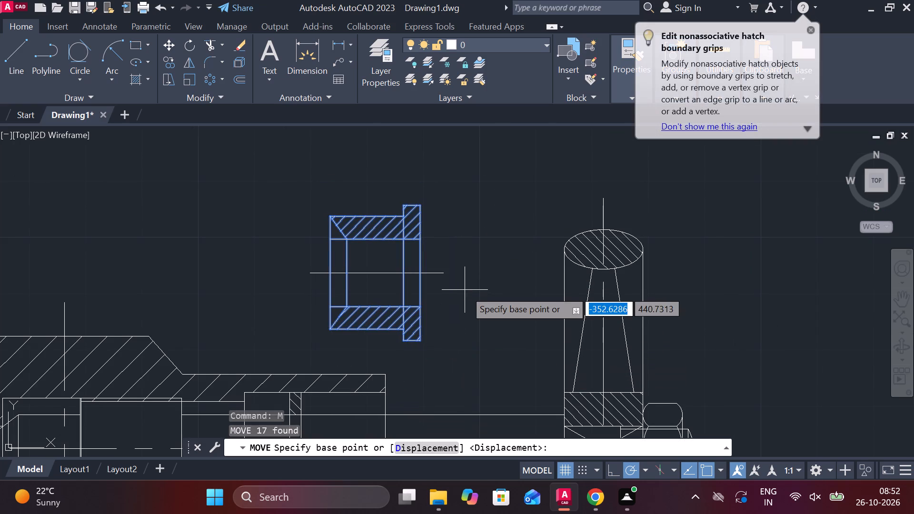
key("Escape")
Move the whole bushing, including its centreline, by the shoulder line's midpoint onto the body's end face at the stem axis.
left_click_drag(440, 356, 431, 331)
left_click(304, 178)
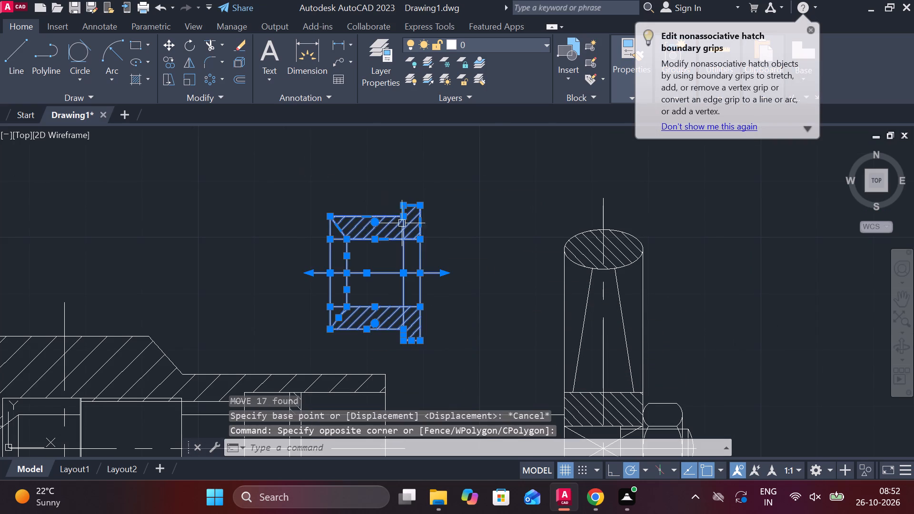
key("m")
key("Return")
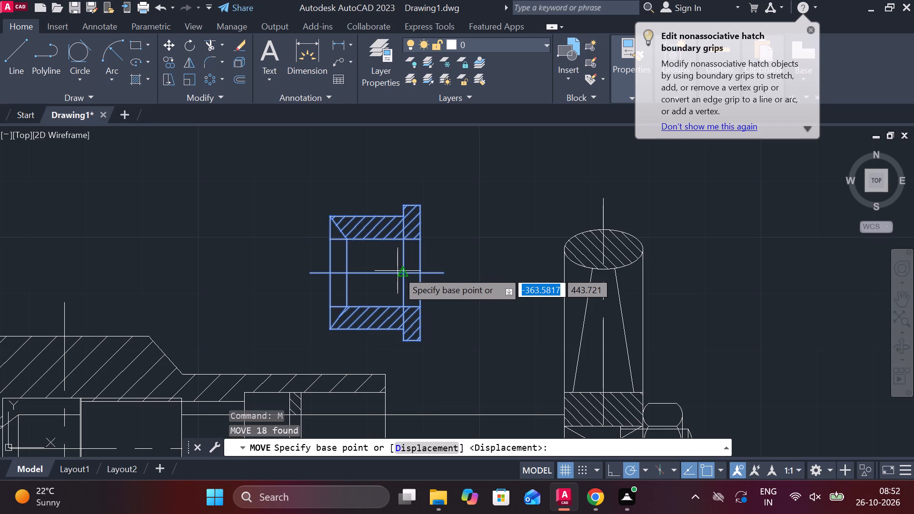
left_click(399, 274)
scroll(402, 276, "down", 2)
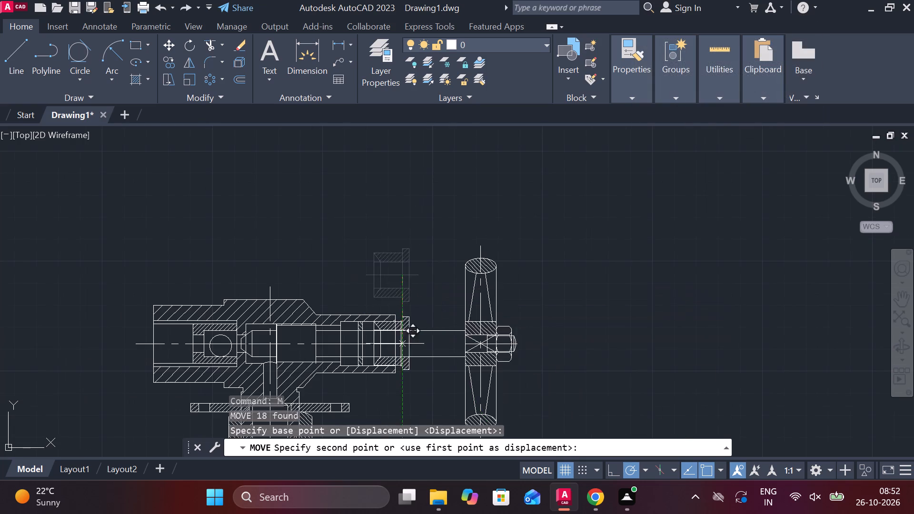
scroll(394, 355, "up", 3)
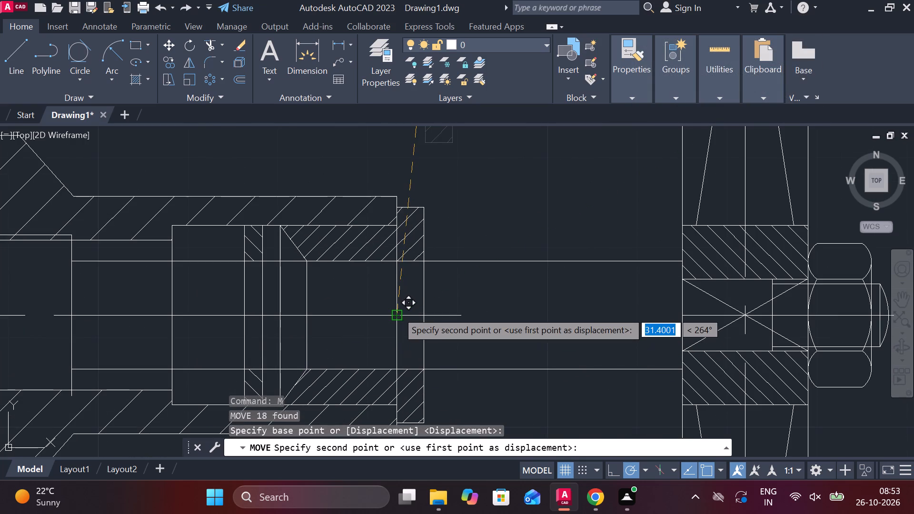
left_click(397, 311)
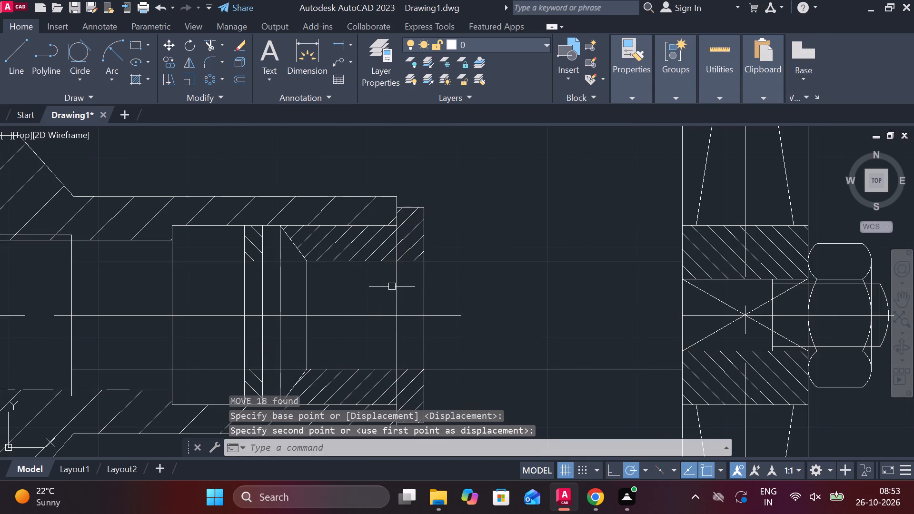
Erase the vertical line drawn across the bushing at its flange shoulder.
left_click(396, 286)
type("E")
key("space")
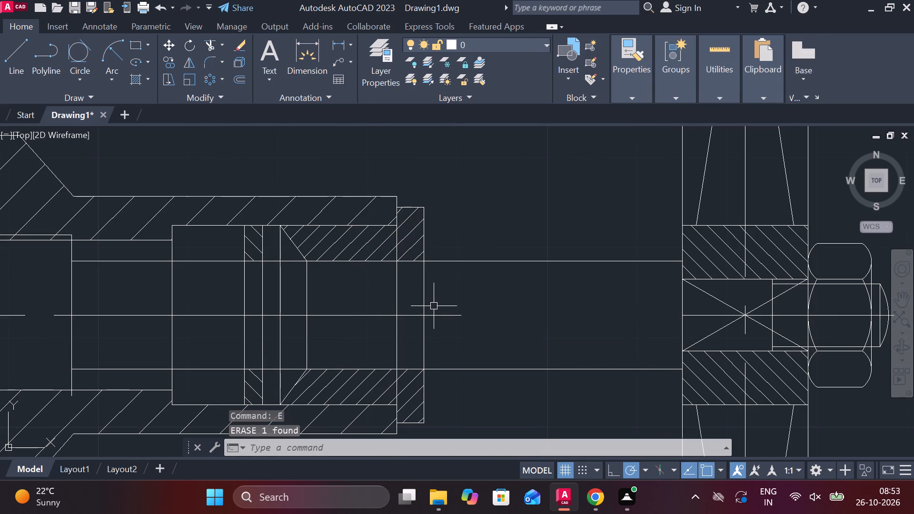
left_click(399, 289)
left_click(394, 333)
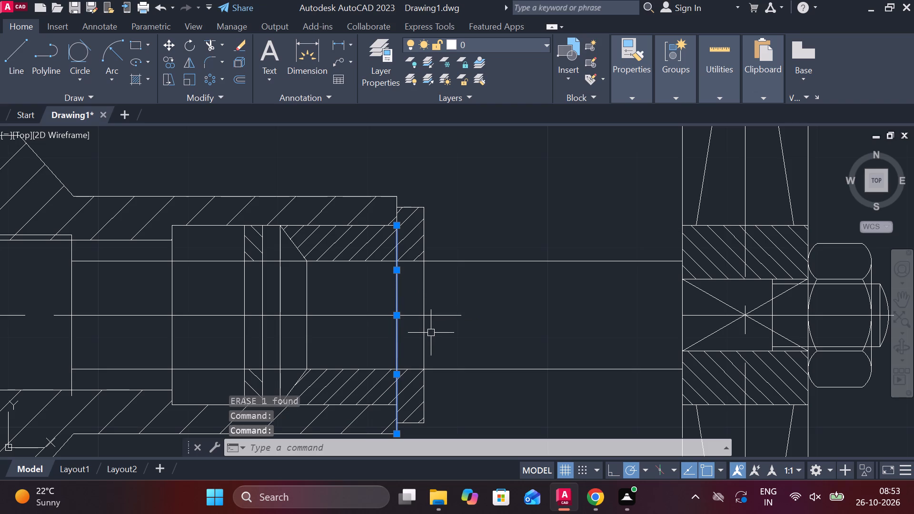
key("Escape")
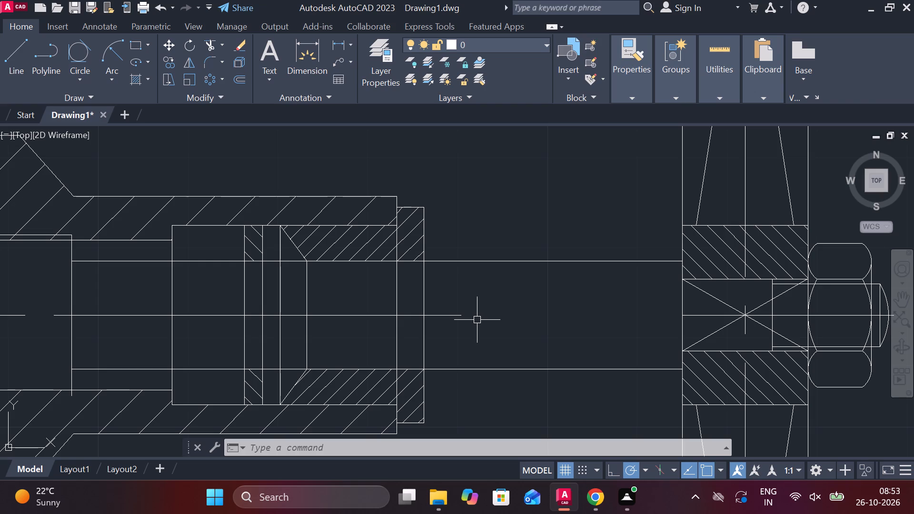
Erase the remaining body end-face lines that cross the seated bushing at its flange shoulder.
left_click(394, 284)
left_click(396, 341)
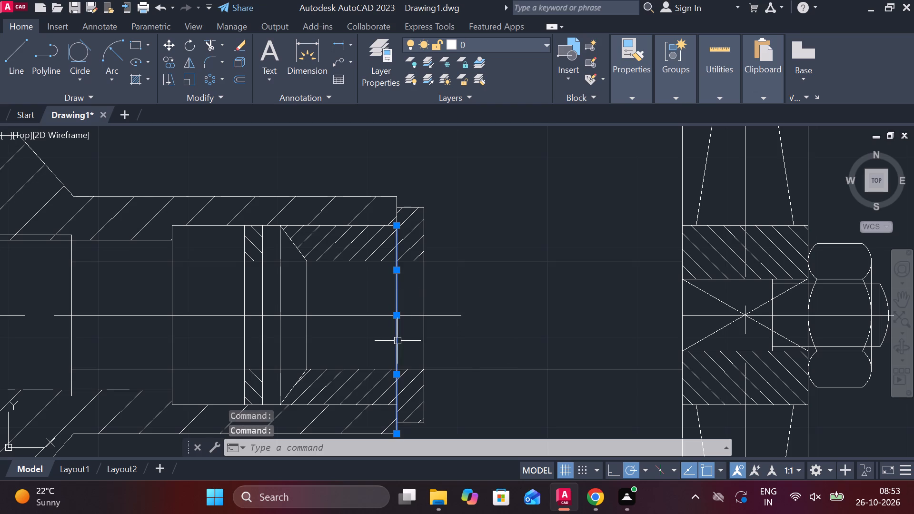
type("E")
key("space")
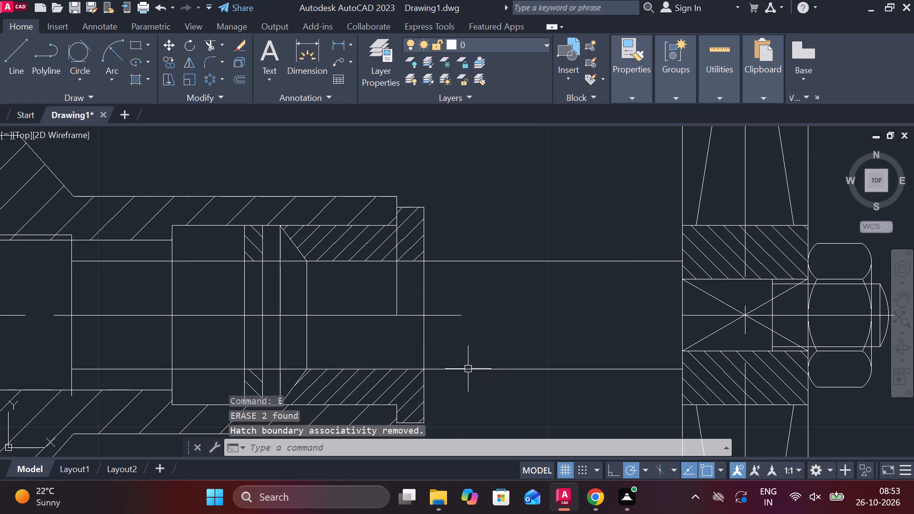
left_click(397, 283)
type("E")
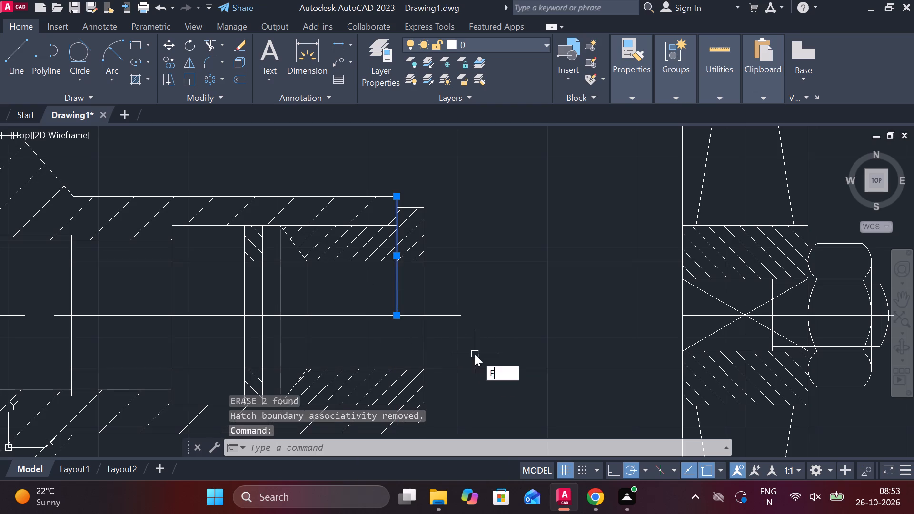
key("space")
Draw a short vertical line from the flange's upper shoulder-side corner to the body's upper outer edge, closing the end face.
key("l")
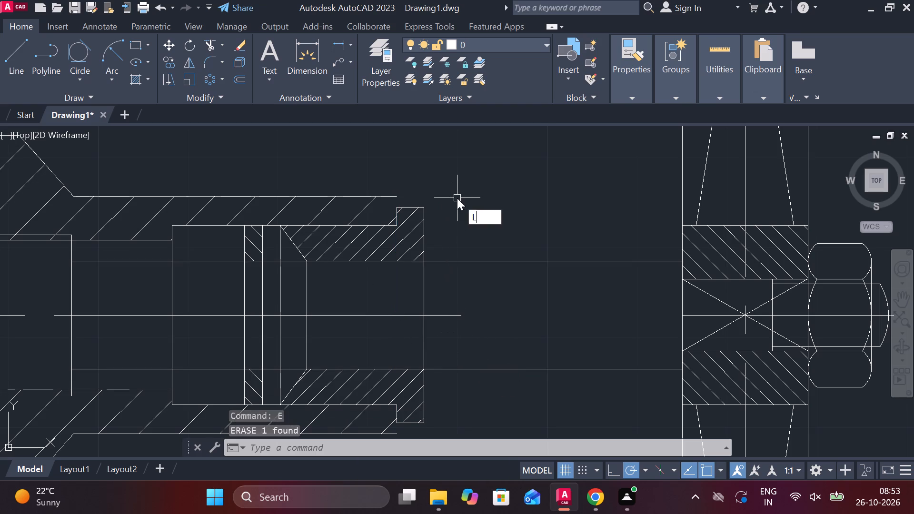
key("Return")
left_click(397, 207)
left_click(397, 191)
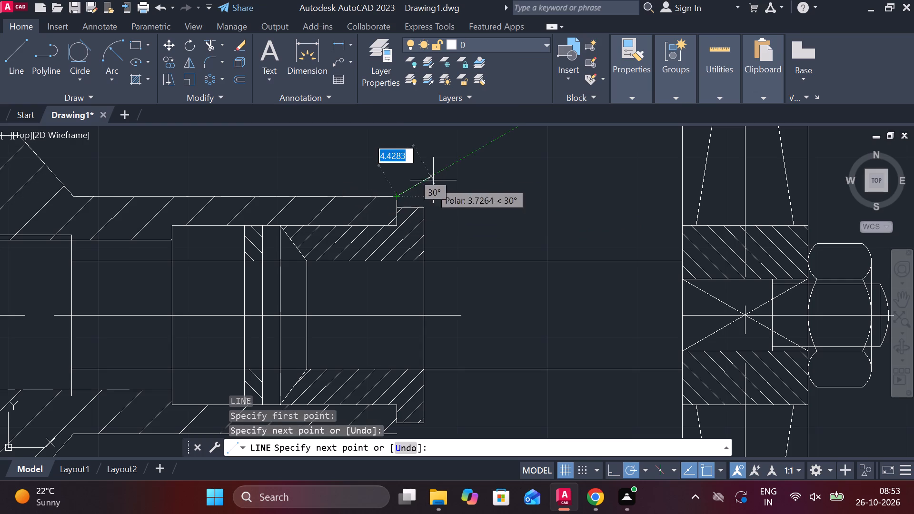
key("Escape")
Draw a short vertical line from the body's lower outer edge to the flange's lower shoulder-side corner, closing the end face.
scroll(502, 292, "down", 1)
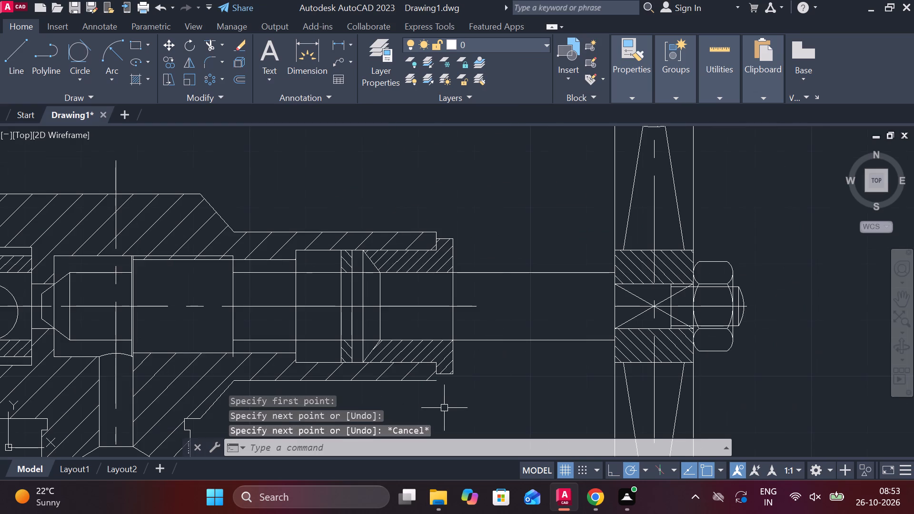
scroll(444, 408, "up", 1)
key("space")
scroll(438, 362, "up", 2)
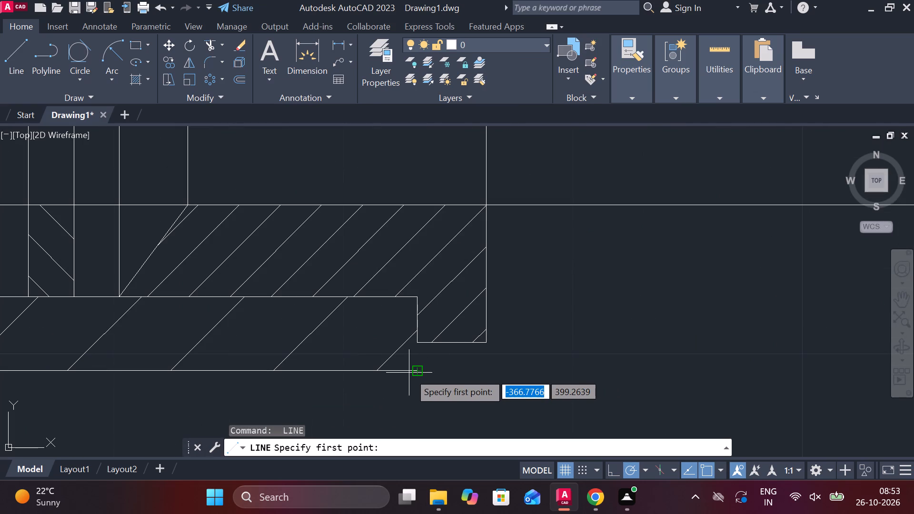
left_click(415, 372)
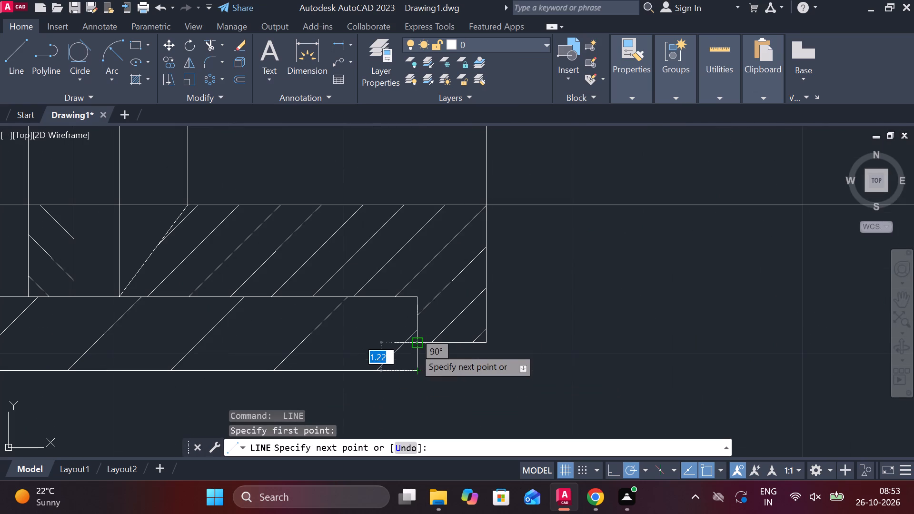
left_click(414, 347)
key("Escape")
scroll(624, 345, "down", 2)
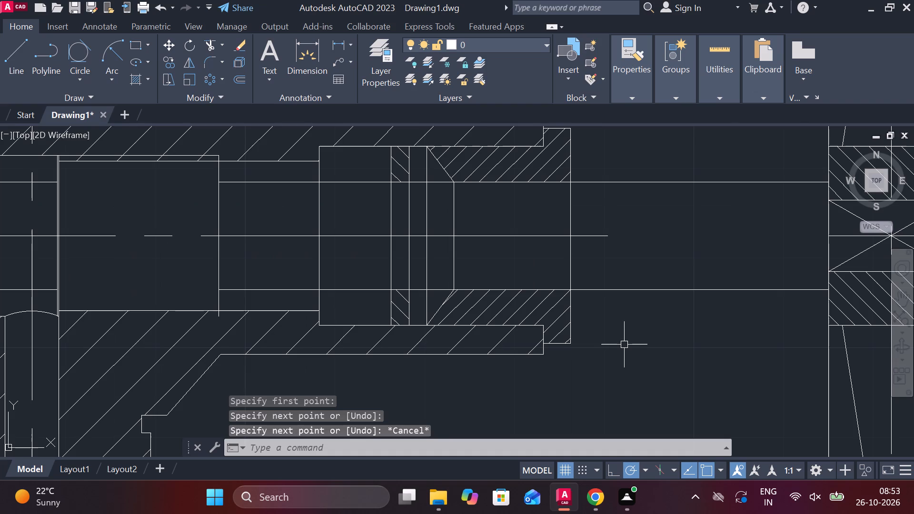
scroll(624, 345, "down", 1)
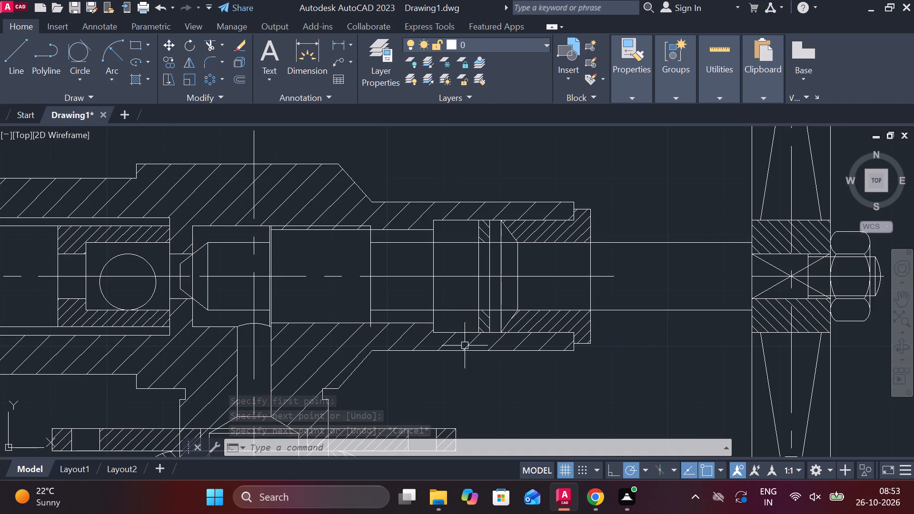
Draw a horizontal line along the lower edge of the wide chamber behind the valve's conical tip, between its end faces.
scroll(379, 306, "up", 2)
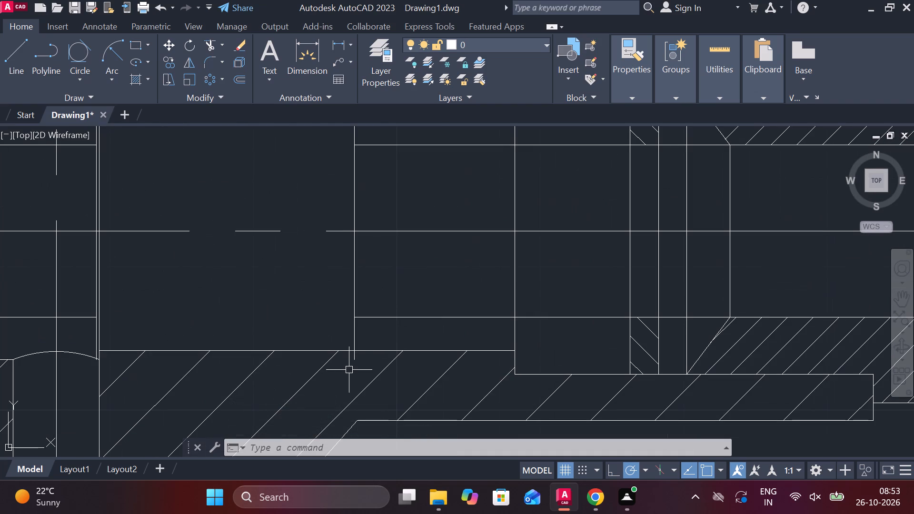
scroll(349, 370, "down", 1)
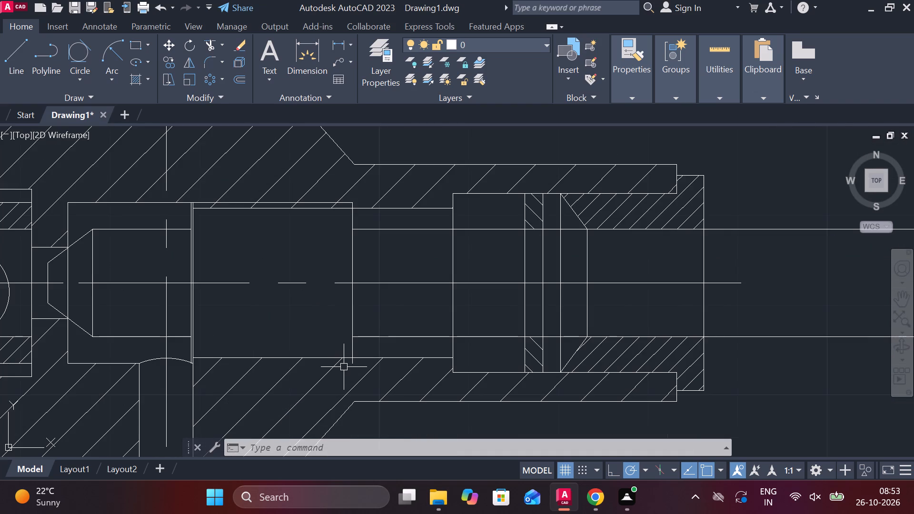
key("l")
key("Return")
left_click(352, 362)
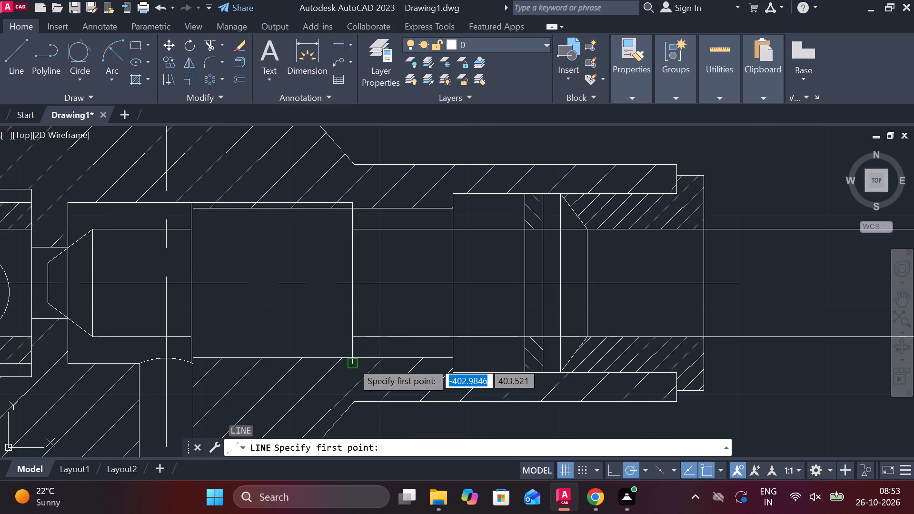
left_click(192, 366)
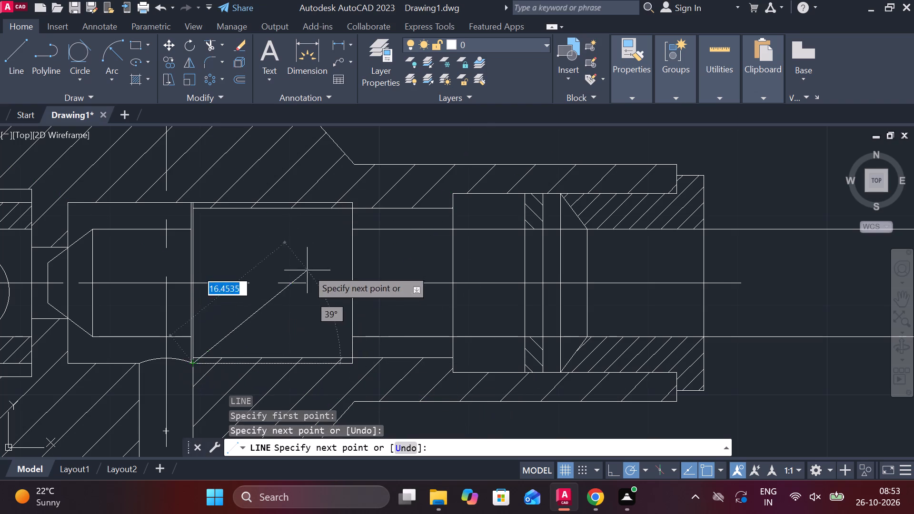
key("Escape")
Move the separate half-sectioned nut from its midpoint on the end face to just above the bushing end of the valve body.
scroll(405, 283, "down", 2)
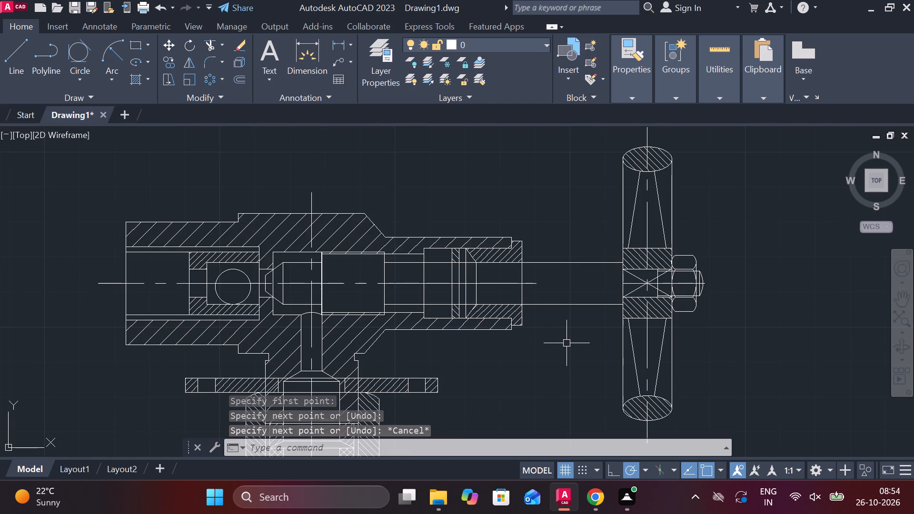
scroll(566, 341, "down", 3)
middle_click_drag(604, 185, 567, 301)
scroll(557, 243, "up", 3)
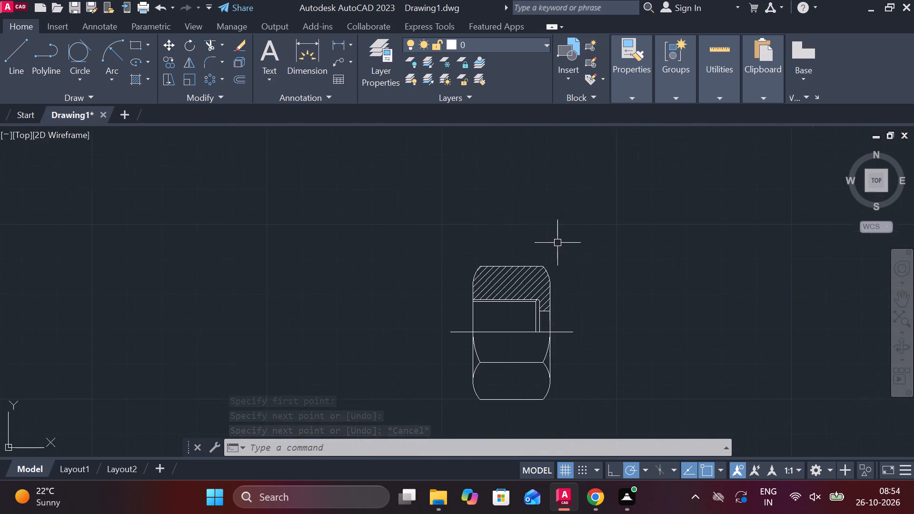
middle_click_drag(554, 286, 542, 231)
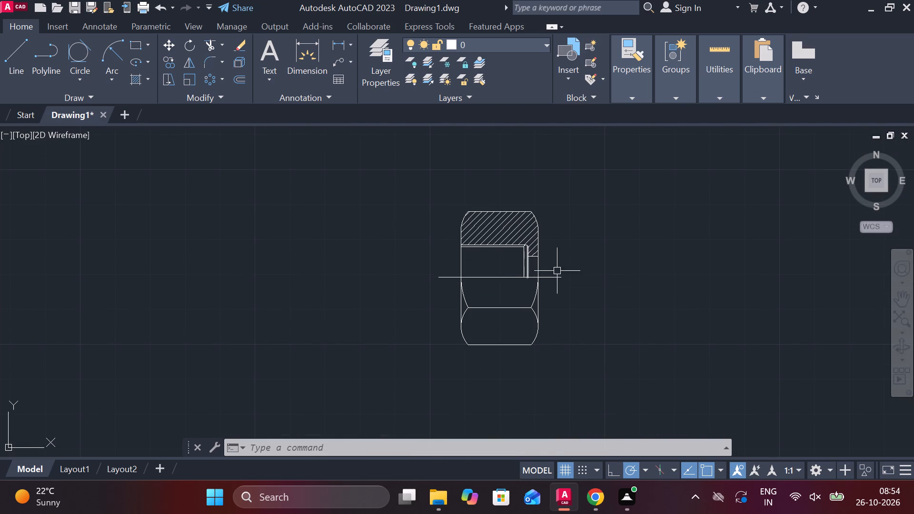
left_click_drag(396, 189, 486, 206)
left_click(660, 367)
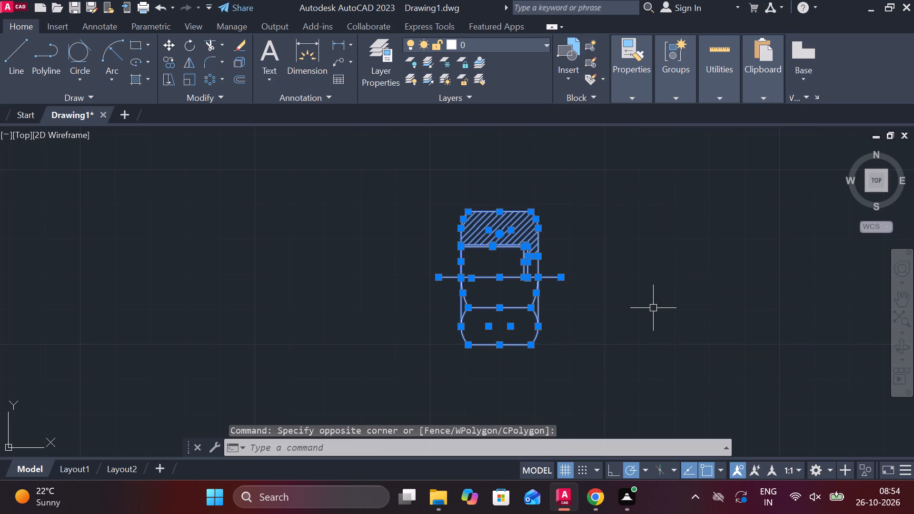
key("m")
key("Return")
left_click(466, 275)
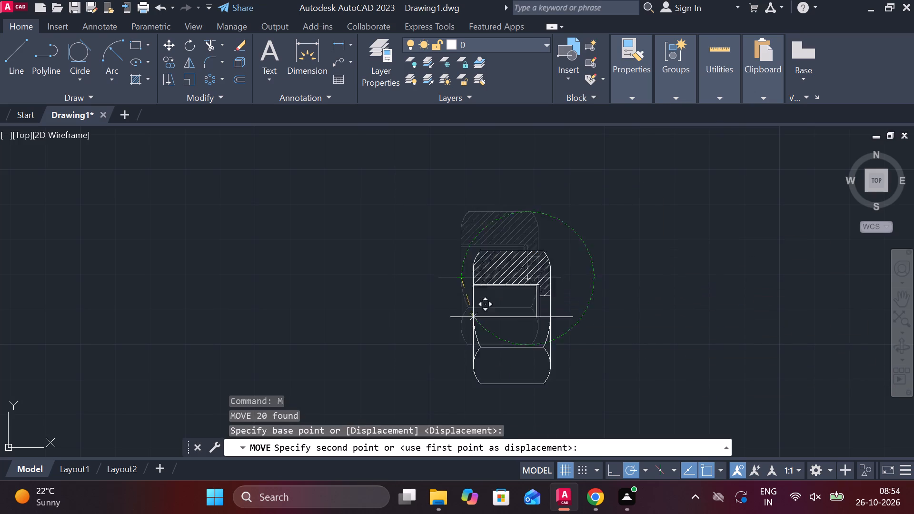
scroll(502, 348, "down", 1)
middle_click_drag(510, 366, 529, 84)
scroll(499, 280, "down", 1)
middle_click_drag(580, 370, 569, 223)
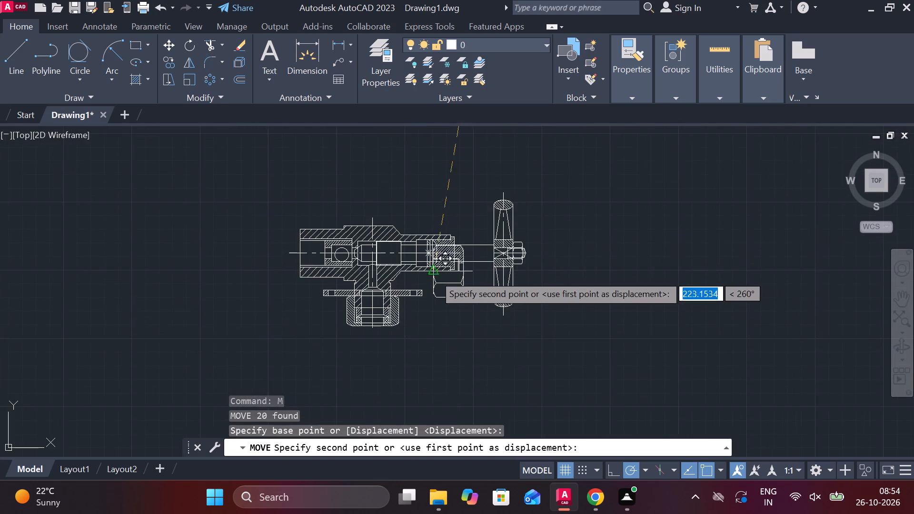
scroll(423, 247, "up", 2)
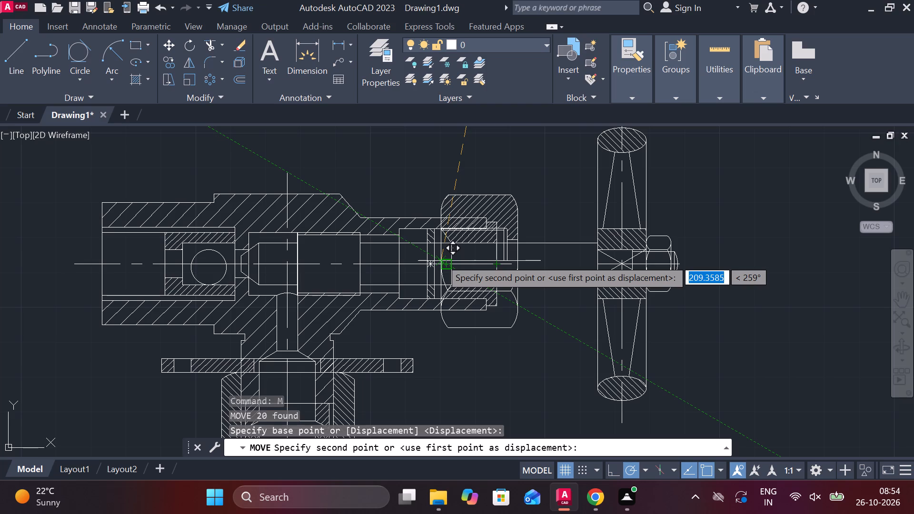
middle_click_drag(449, 197, 416, 334)
left_click(400, 208)
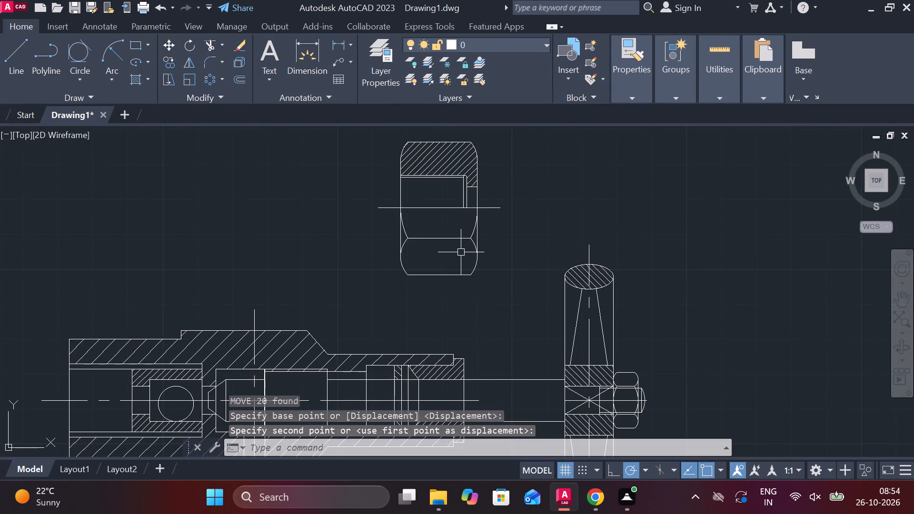
Erase the two vertical lines at the nut's bore step and the inner horizontal bore line beneath the hatching.
left_click(467, 195)
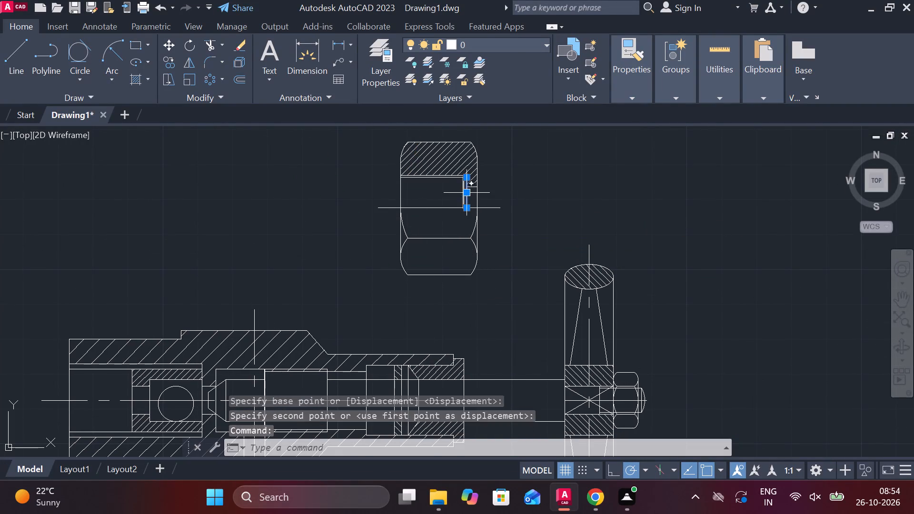
left_click(465, 190)
left_click(460, 185)
type("E")
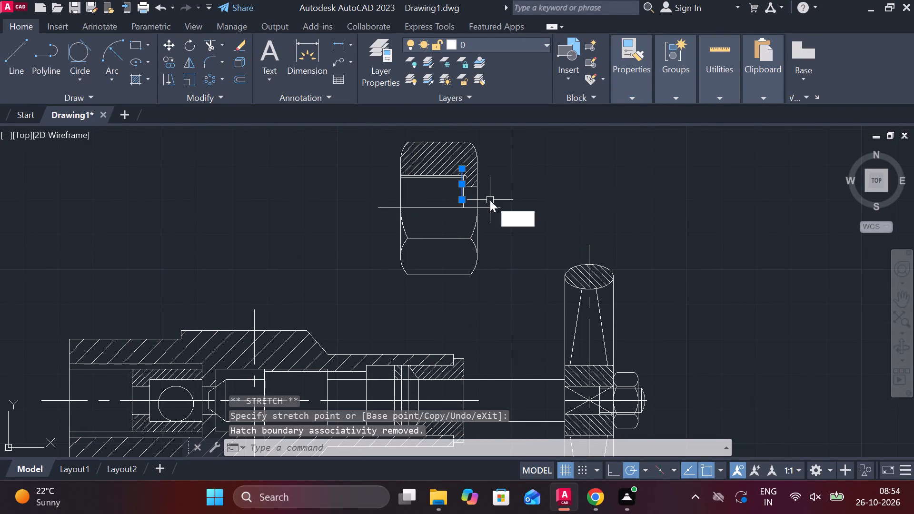
key("space")
left_click(464, 193)
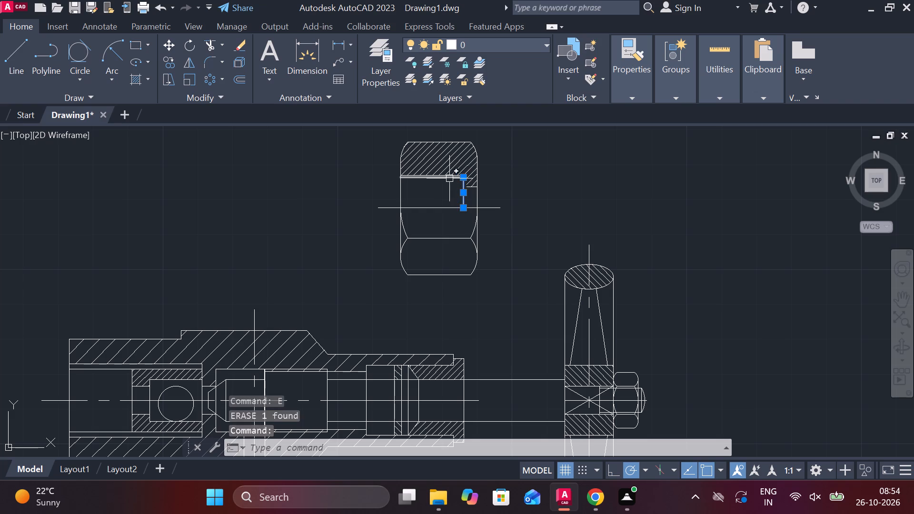
left_click(449, 178)
key("e")
key("space")
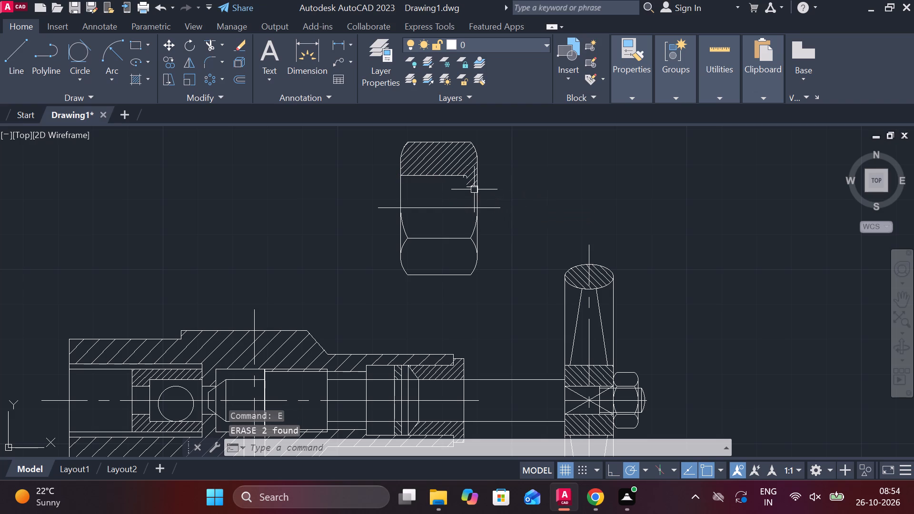
Stretch the nut's upper bore line past the stepped-side end face and trim it back to that face.
scroll(449, 176, "up", 2)
left_click(449, 176)
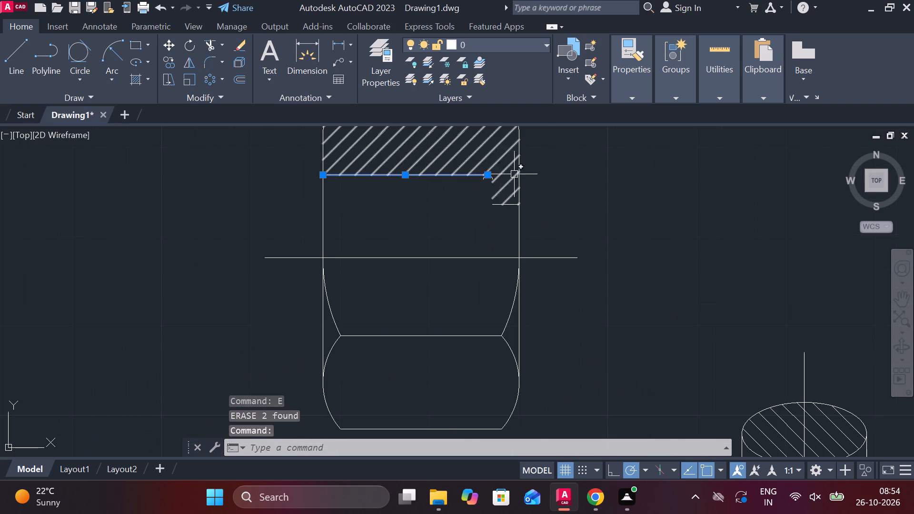
key("grave")
key("Escape")
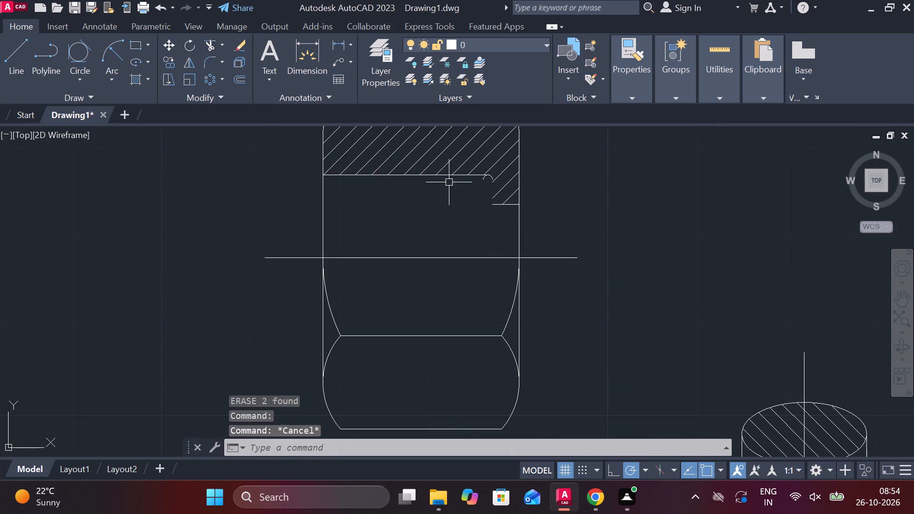
left_click(440, 176)
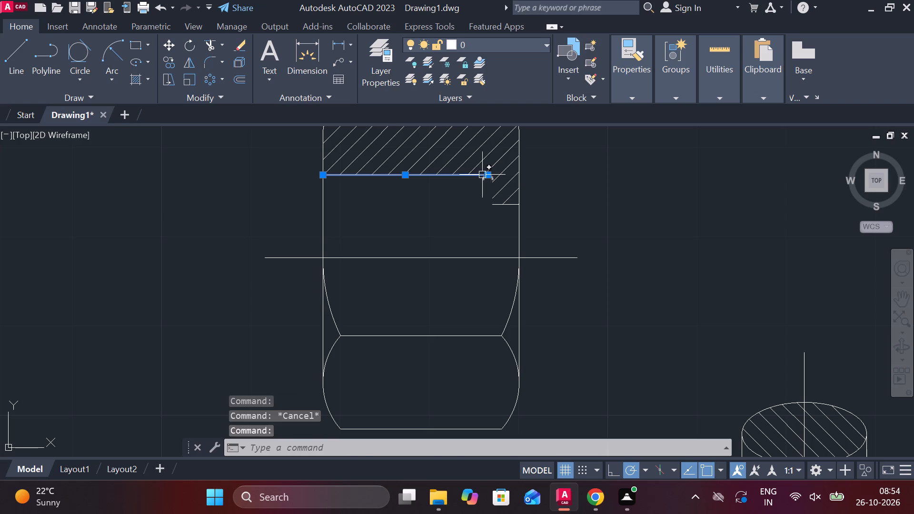
left_click(486, 175)
left_click(549, 170)
key("Escape")
type("TR")
key("space")
left_click_drag(550, 165, 535, 199)
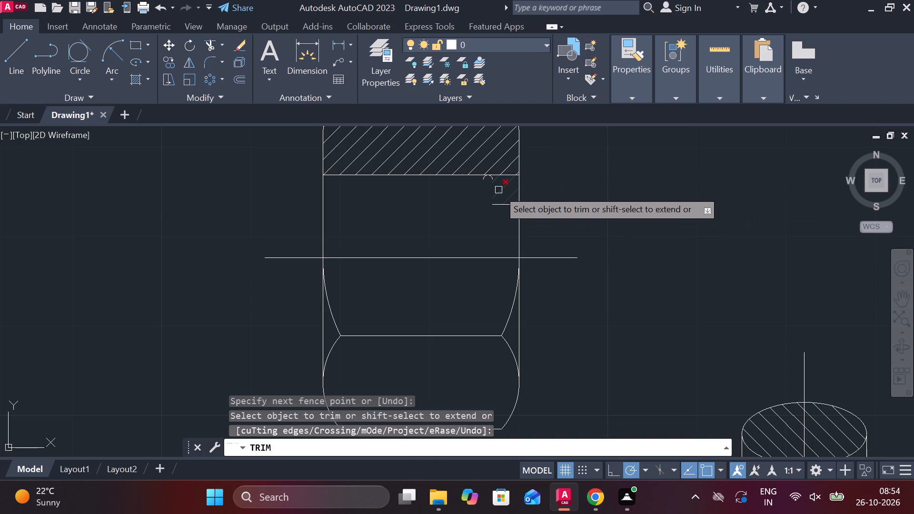
Remove the leftover hatching, small corner arc and short step line below the nut's upper bore line.
left_click(498, 190)
left_click(493, 183)
left_click(484, 180)
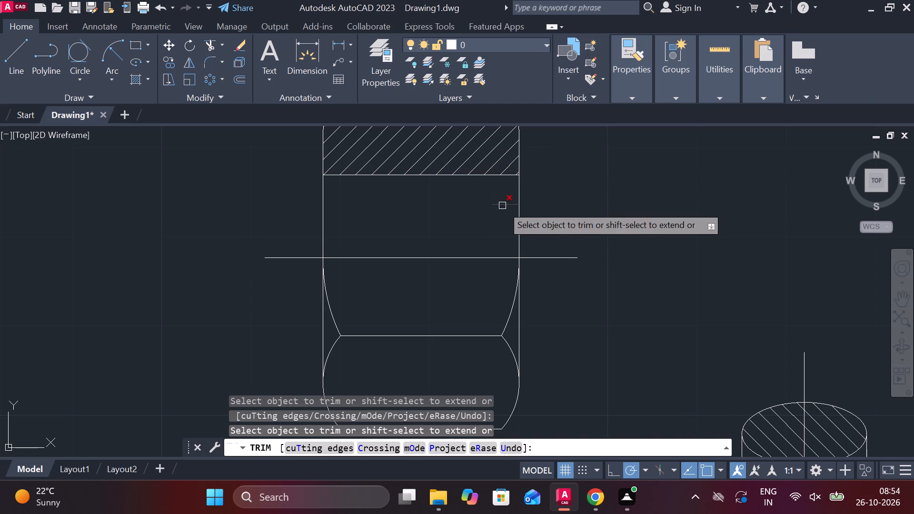
left_click(502, 206)
scroll(538, 208, "down", 1)
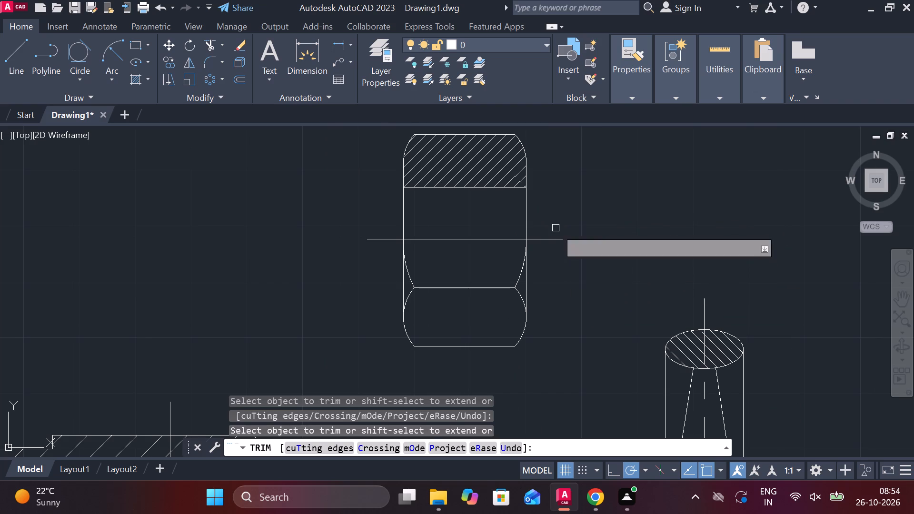
key("Escape")
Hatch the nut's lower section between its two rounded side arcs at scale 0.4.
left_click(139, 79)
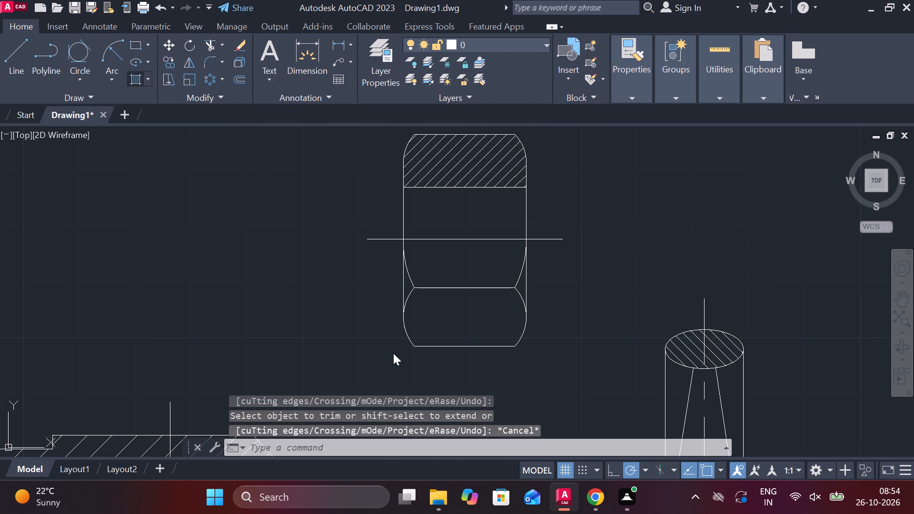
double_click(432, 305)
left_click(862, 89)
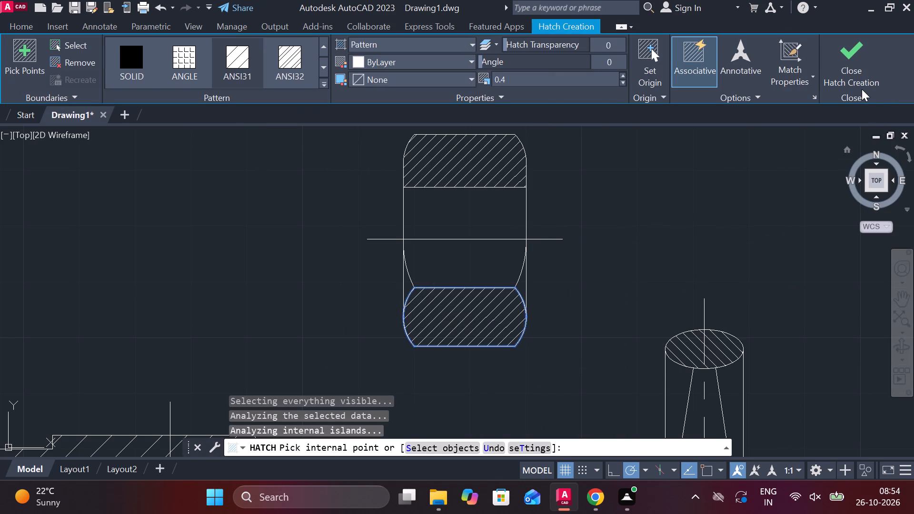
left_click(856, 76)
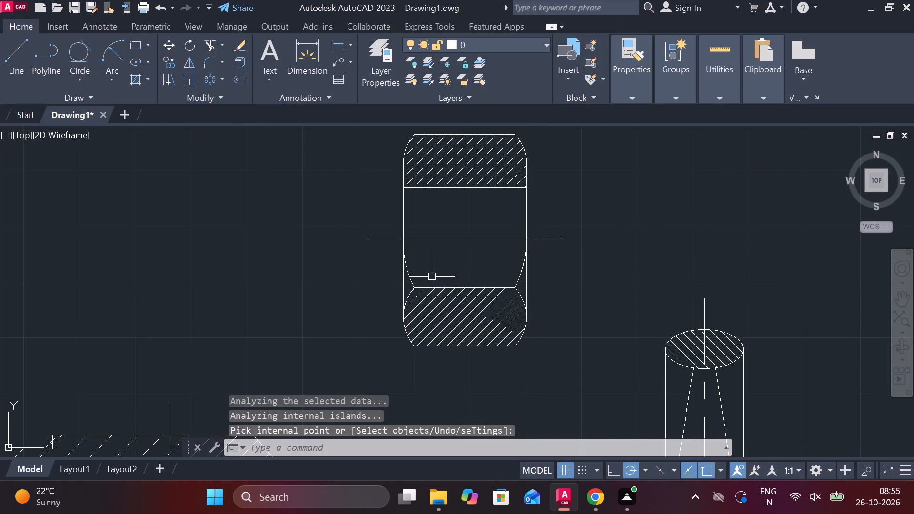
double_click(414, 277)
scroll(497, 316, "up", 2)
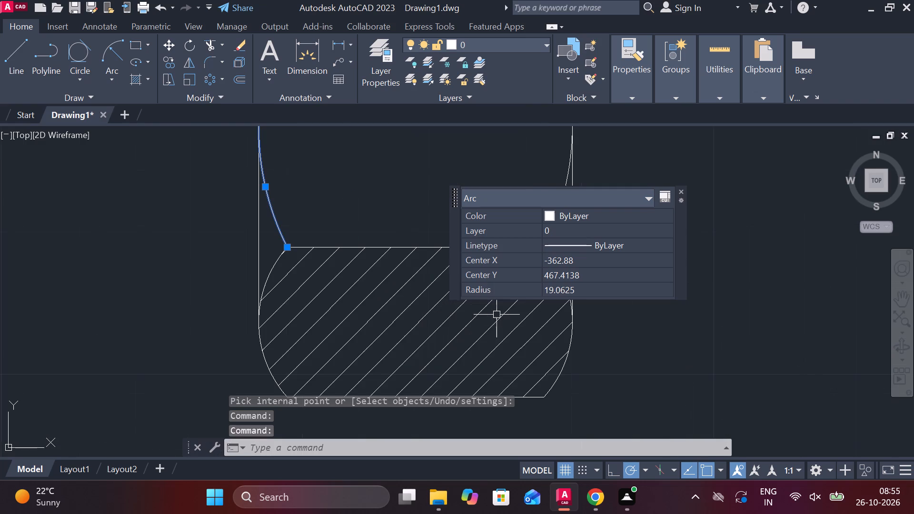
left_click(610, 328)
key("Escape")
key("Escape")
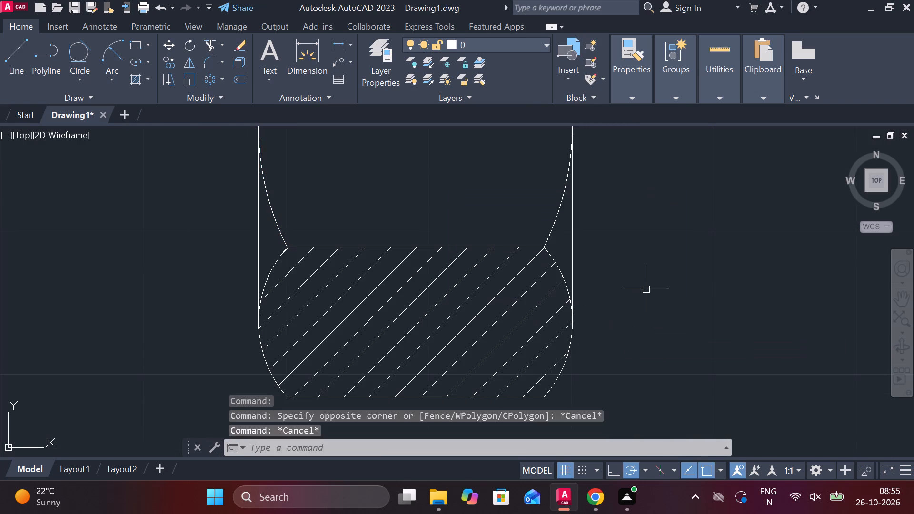
Erase the two curved chamfer arcs directly above the nut's lower section.
left_click(554, 216)
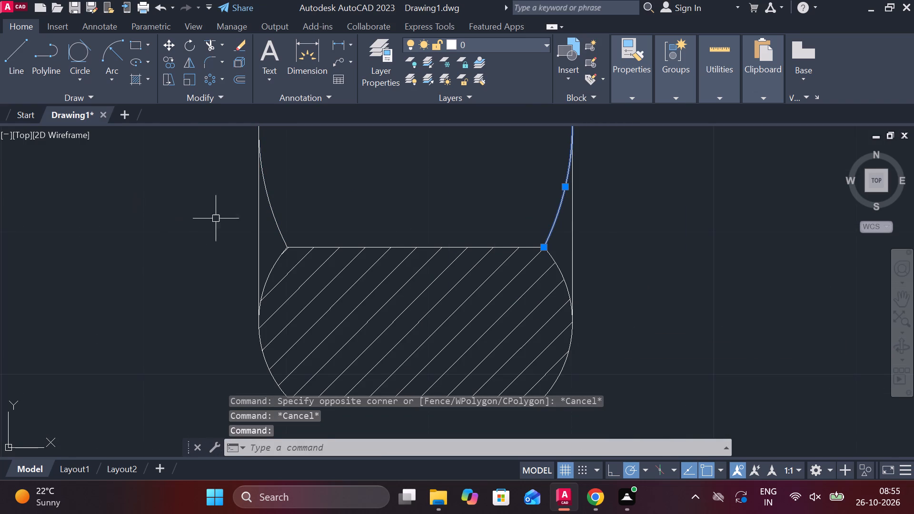
left_click(275, 218)
type("E")
key("space")
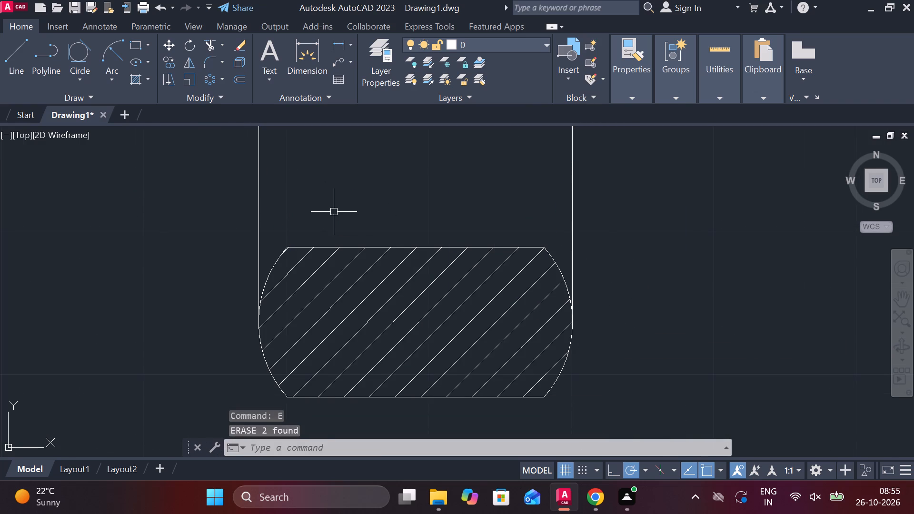
Extend the horizontal line above the nut's lower section to both vertical side edges.
type("EX")
key("space")
left_click(323, 245)
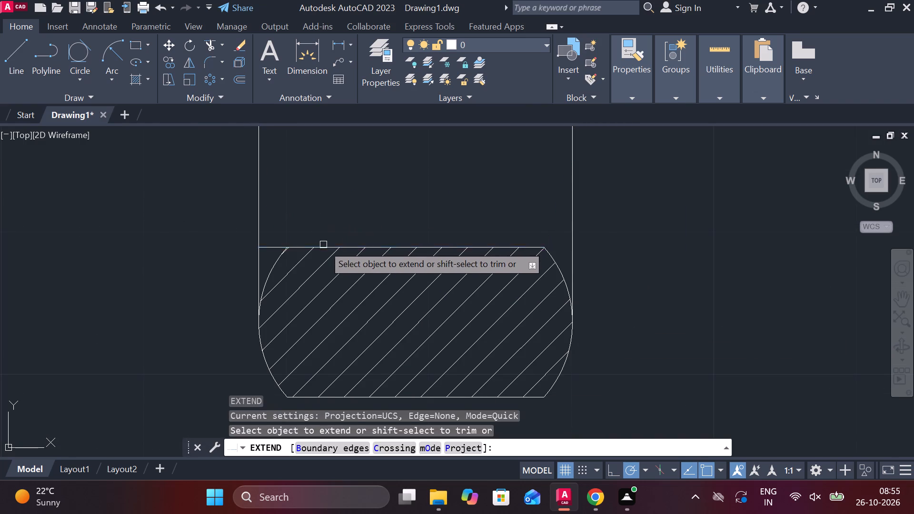
left_click(529, 246)
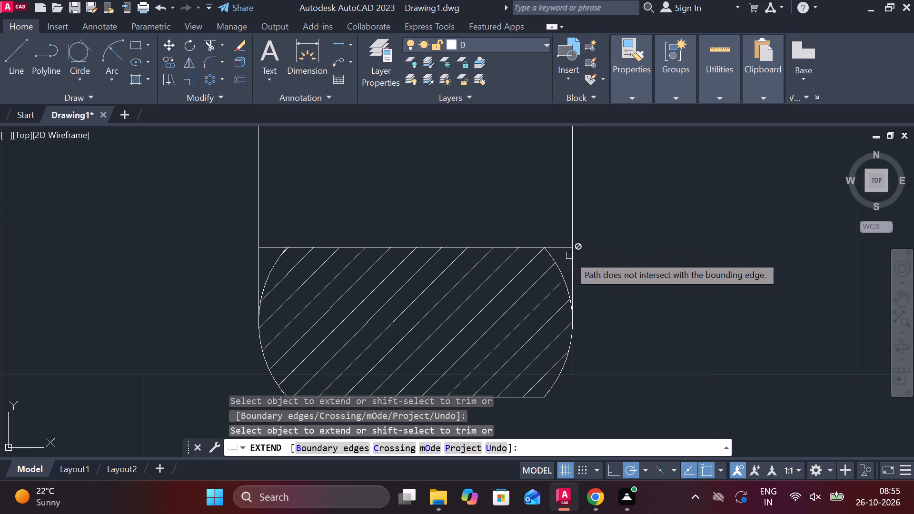
key("Escape")
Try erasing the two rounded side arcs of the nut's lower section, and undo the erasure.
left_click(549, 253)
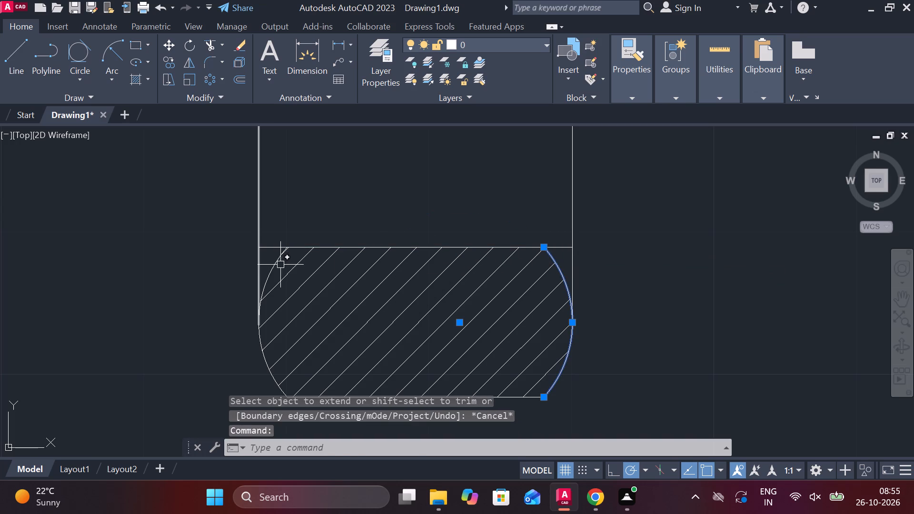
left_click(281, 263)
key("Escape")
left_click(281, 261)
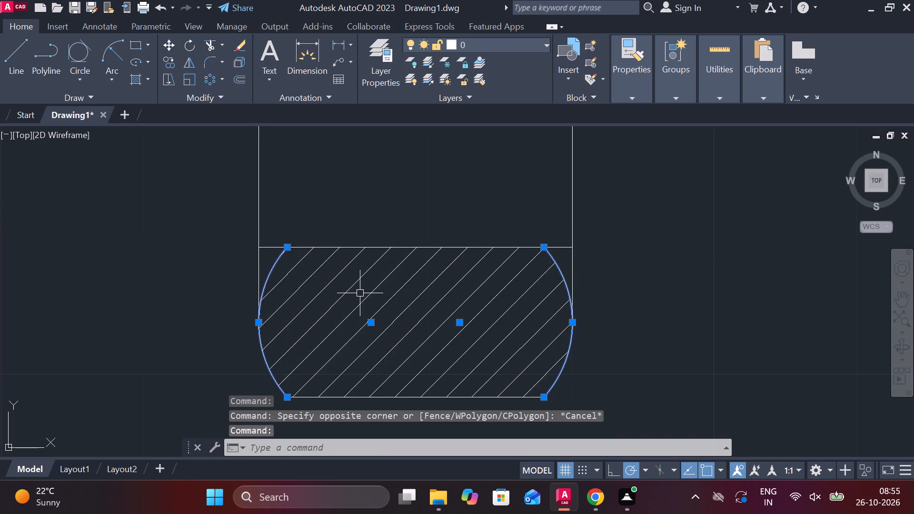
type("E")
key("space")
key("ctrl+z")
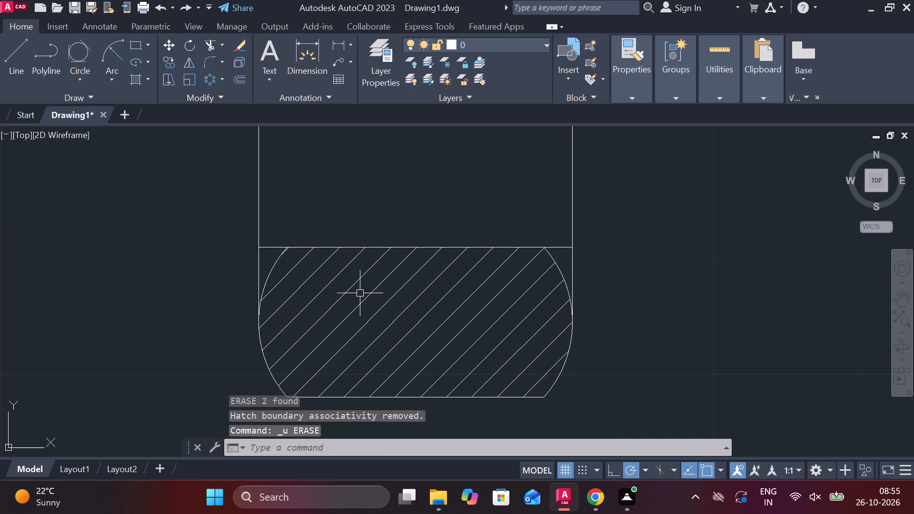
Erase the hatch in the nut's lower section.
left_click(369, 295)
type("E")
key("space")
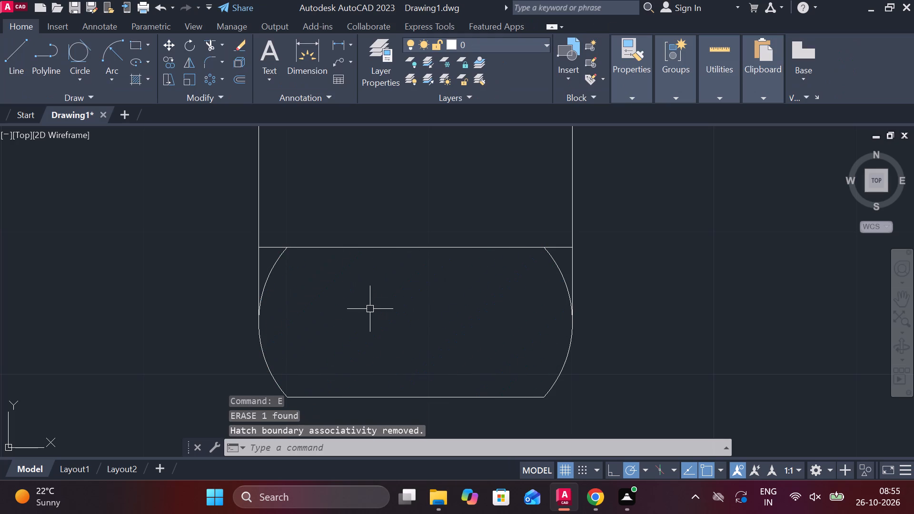
Trim away the two upper side arcs inside the nut's lower section, leaving the straight vertical edges.
type("TR")
key("space")
left_click(278, 261)
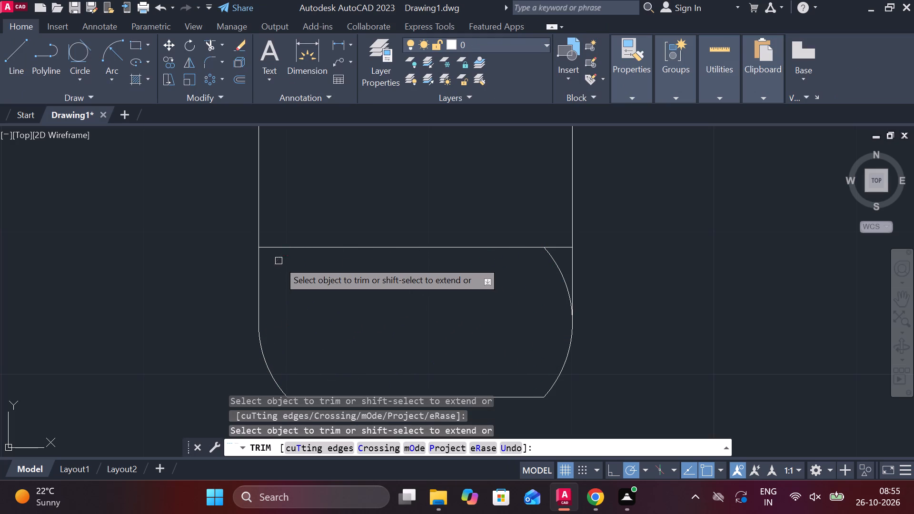
left_click(549, 262)
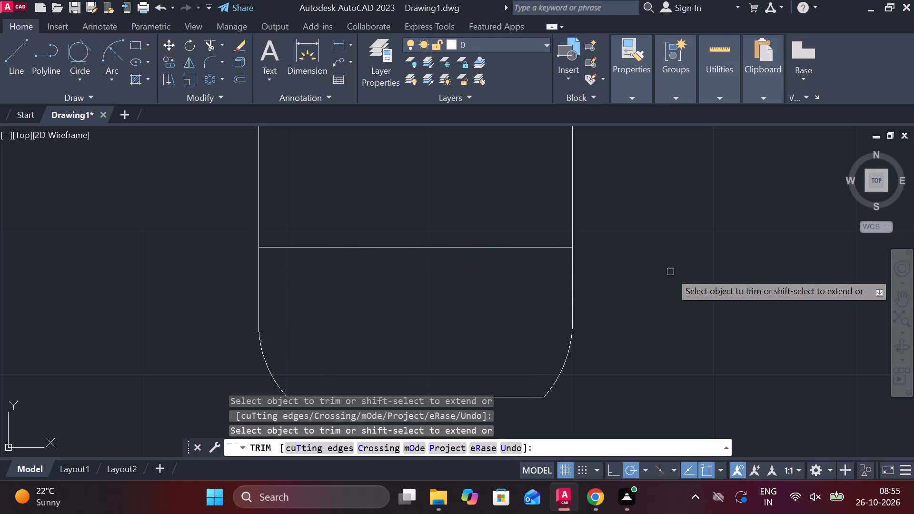
Hatch the nut's lower section with diagonal lines at scale 0.4, matching the upper section.
scroll(670, 272, "down", 2)
middle_click_drag(659, 268, 637, 289)
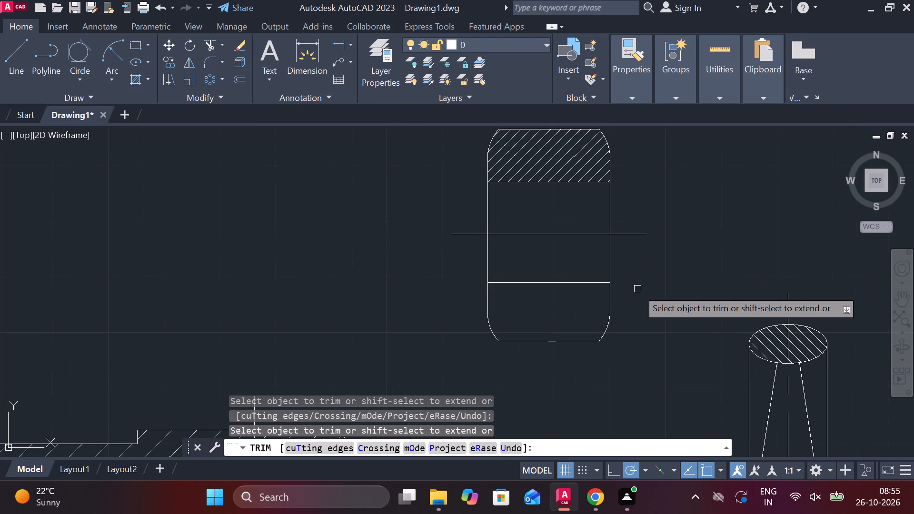
double_click(135, 78)
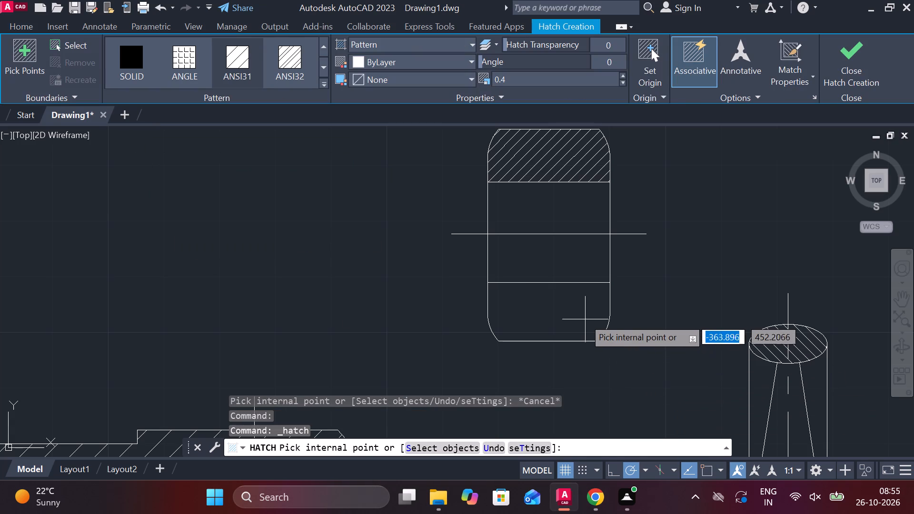
left_click(583, 318)
left_click(855, 60)
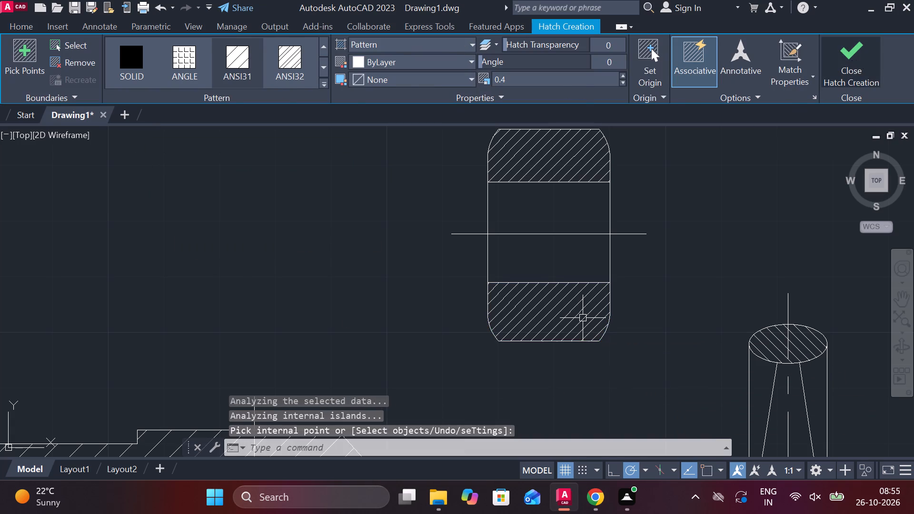
Move the complete sectioned nut onto the valve's centre line, over the bushing end of the body.
scroll(622, 240, "down", 2)
left_click(520, 172)
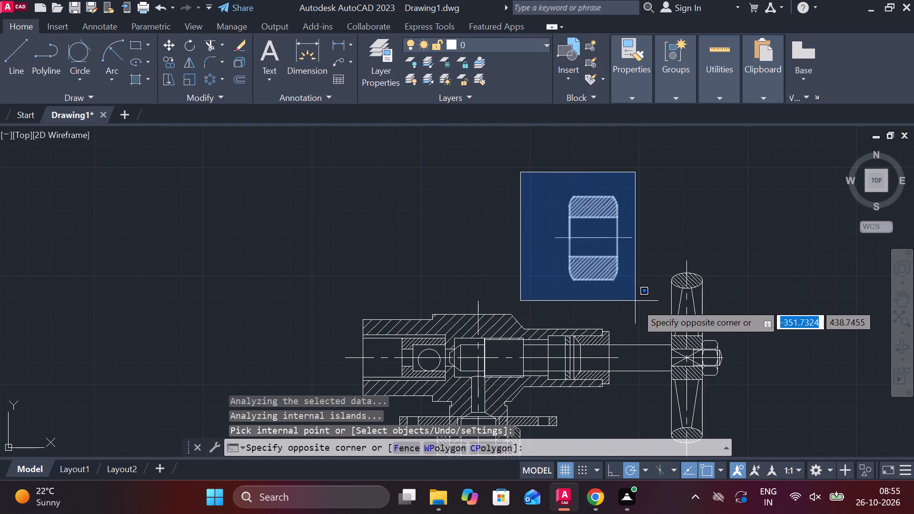
left_click(636, 305)
key("m")
key("Return")
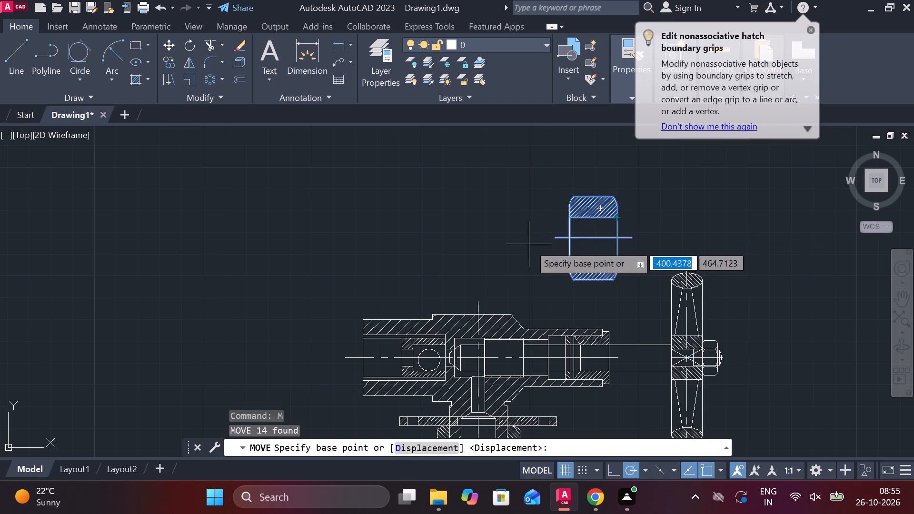
left_click(565, 235)
scroll(594, 404, "up", 2)
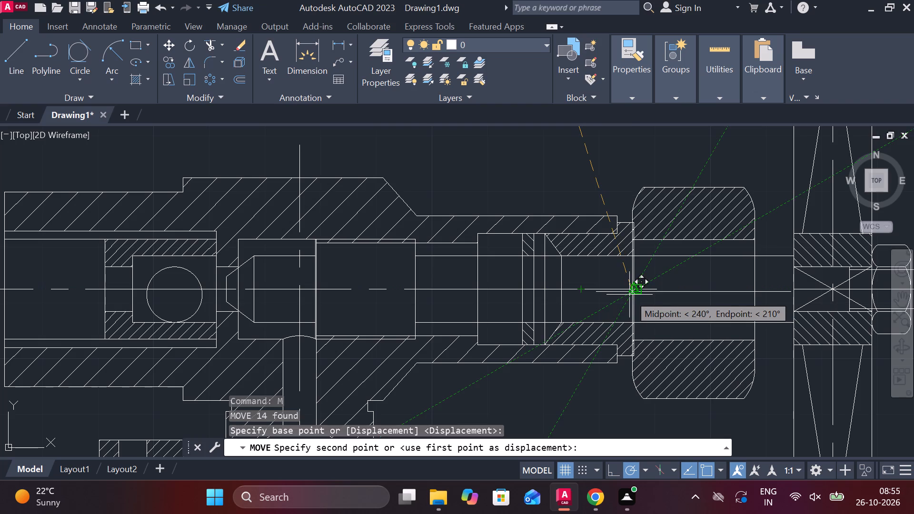
left_click(540, 294)
Trim the bushing's vertical end line where it crosses the spindle, above and below the centre line.
scroll(667, 243, "up", 2)
middle_click_drag(671, 243, 611, 260)
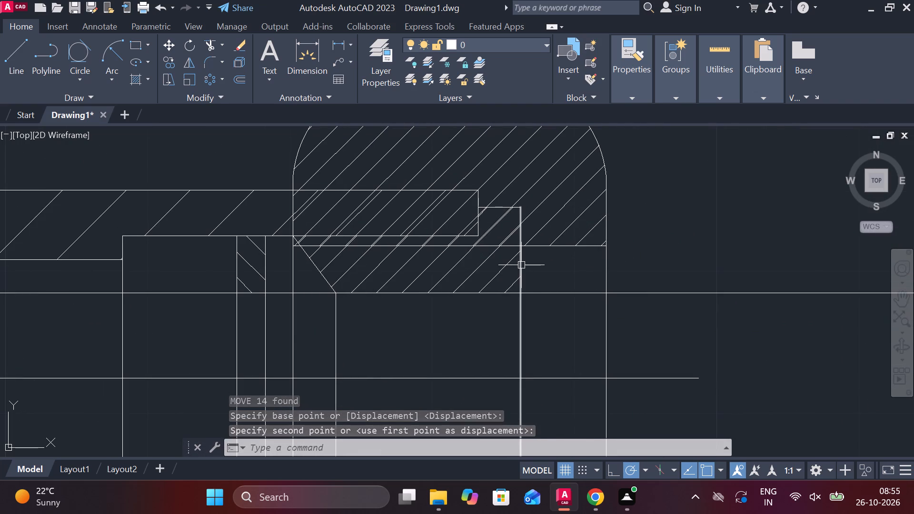
scroll(521, 265, "down", 1)
scroll(549, 313, "down", 1)
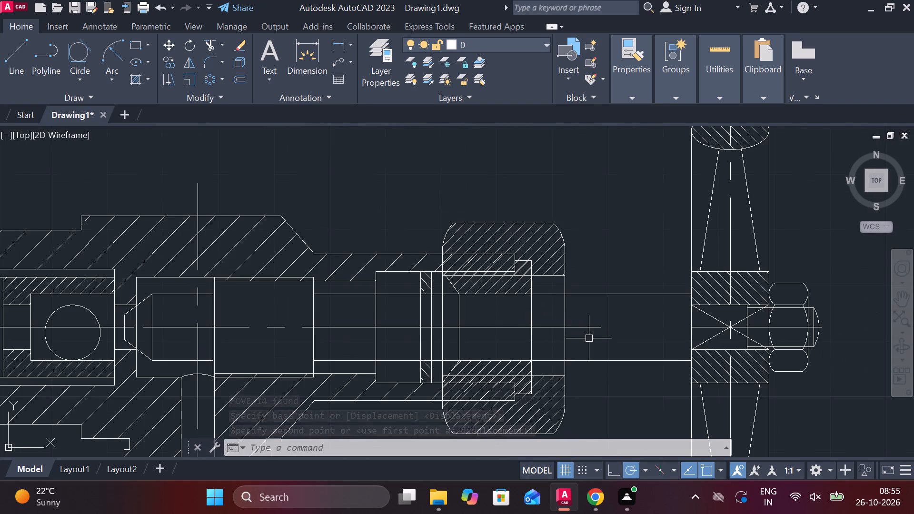
middle_click_drag(586, 338, 526, 290)
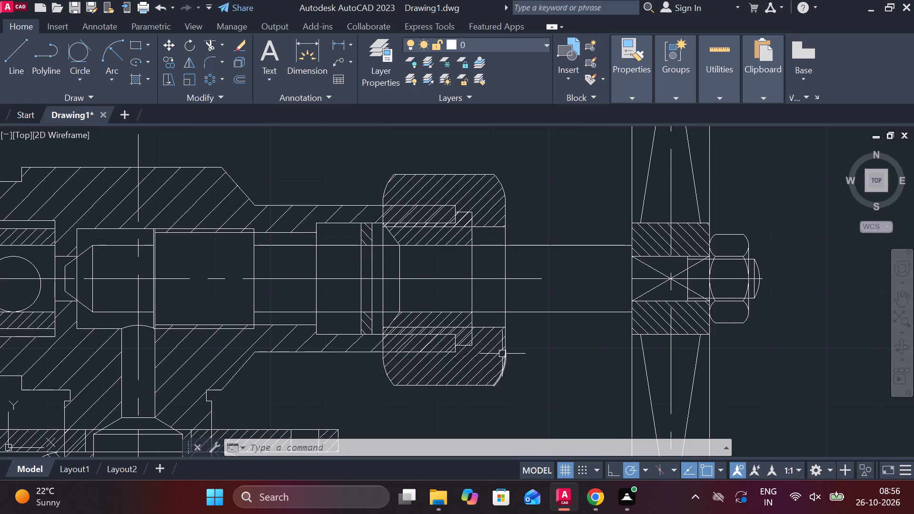
type("TR")
key("space")
left_click(474, 258)
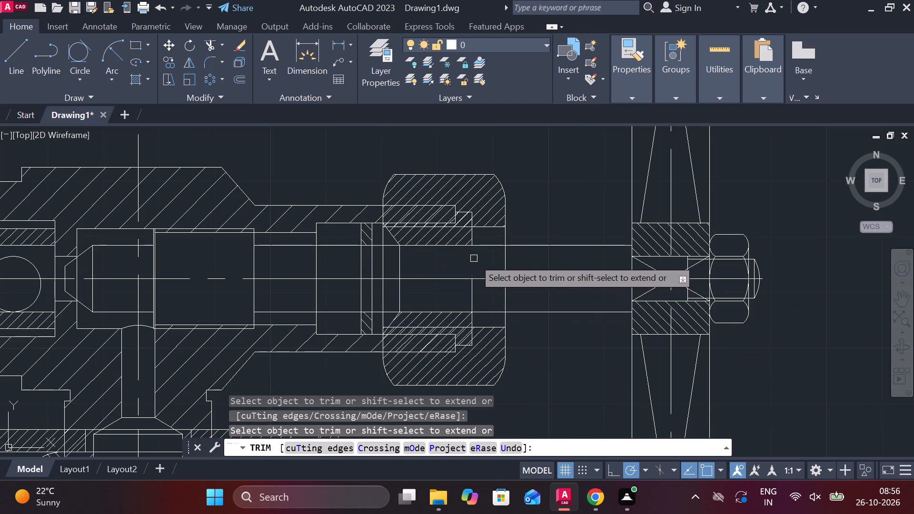
left_click(472, 294)
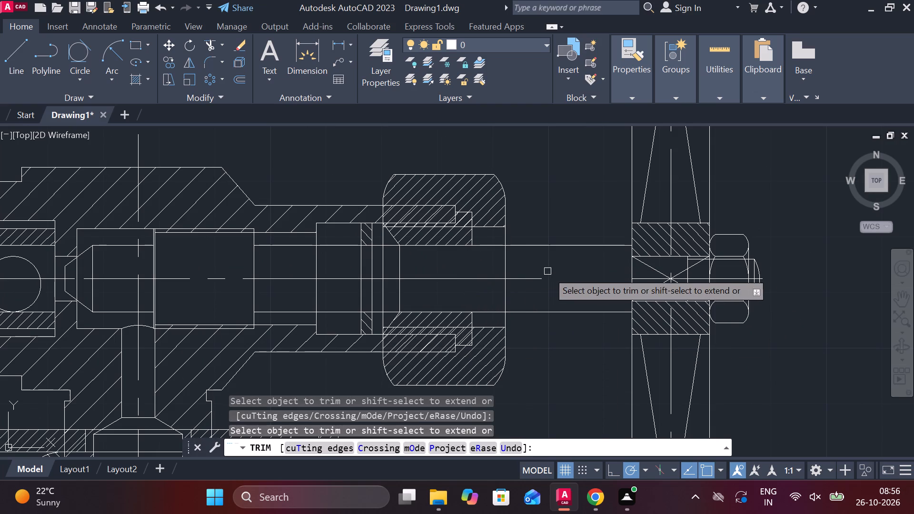
key("Escape")
Erase the two redundant centre lines overlapping the main centre line around the nut and bushing.
left_click(546, 280)
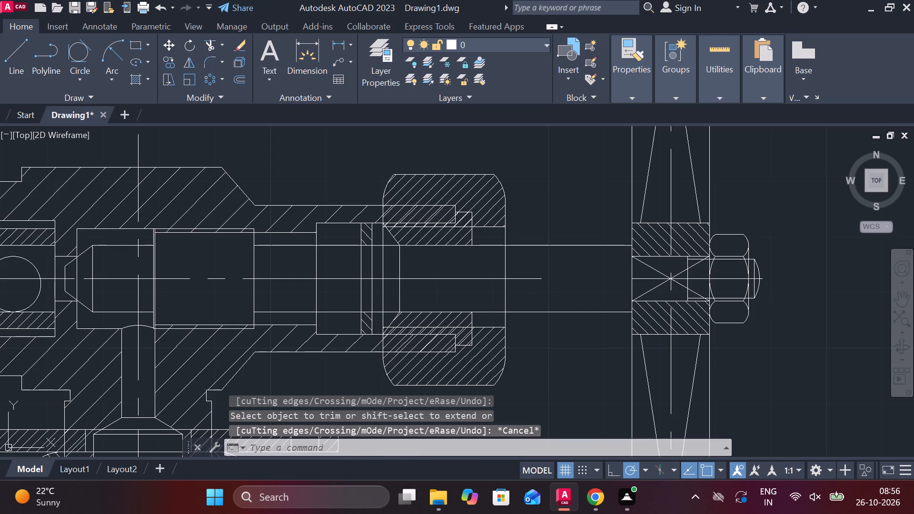
key("Escape")
left_click(517, 276)
type("E")
key("space")
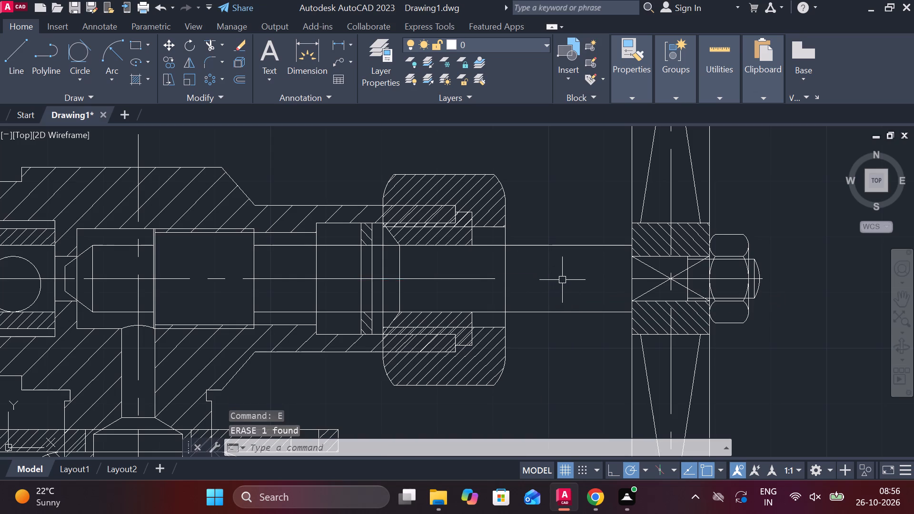
left_click(472, 281)
type("E")
key("space")
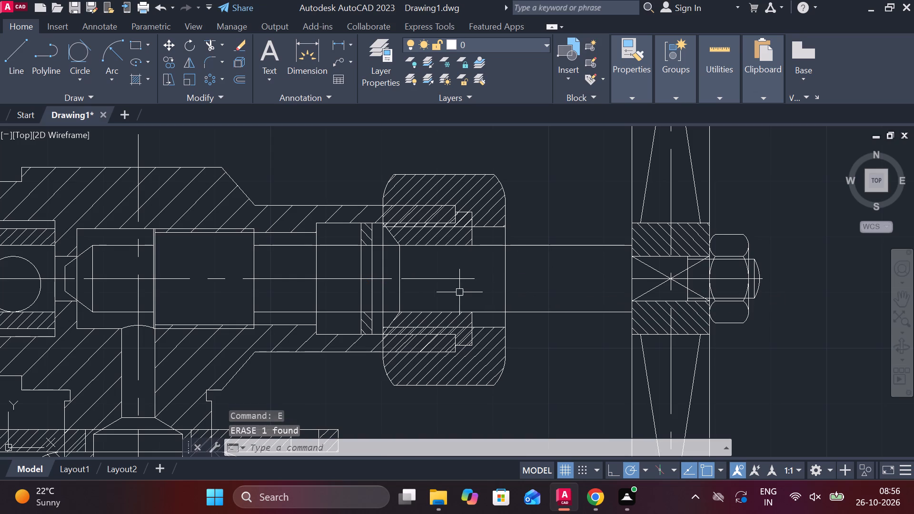
Stretch the valve's main horizontal centre line along the spindle up to the handwheel hub.
left_click(443, 278)
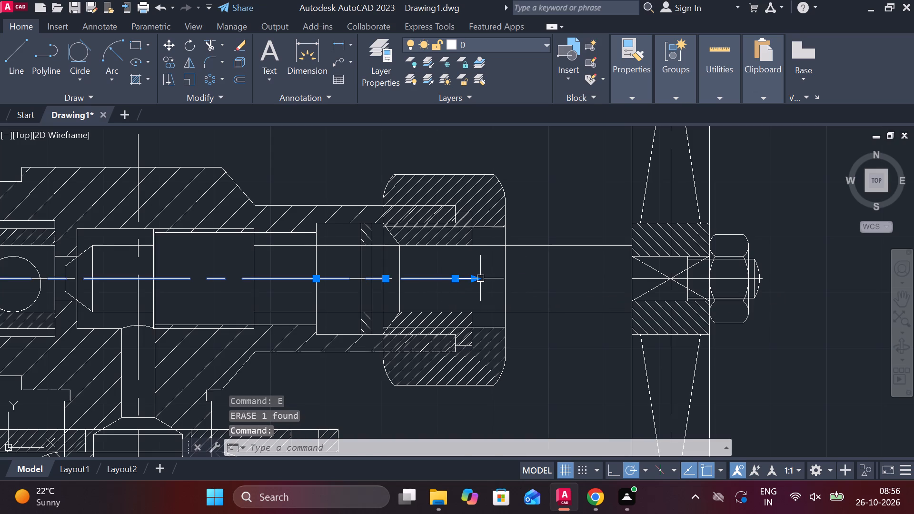
left_click(477, 278)
left_click(630, 275)
key("Escape")
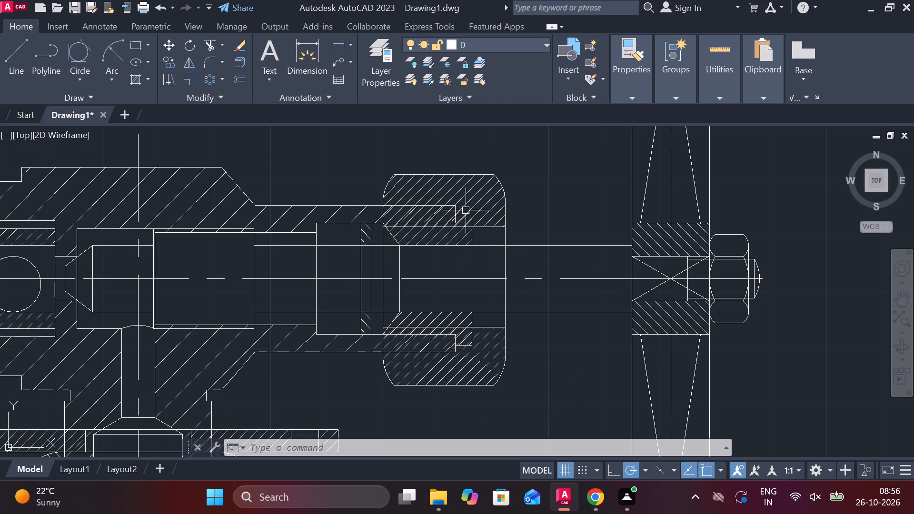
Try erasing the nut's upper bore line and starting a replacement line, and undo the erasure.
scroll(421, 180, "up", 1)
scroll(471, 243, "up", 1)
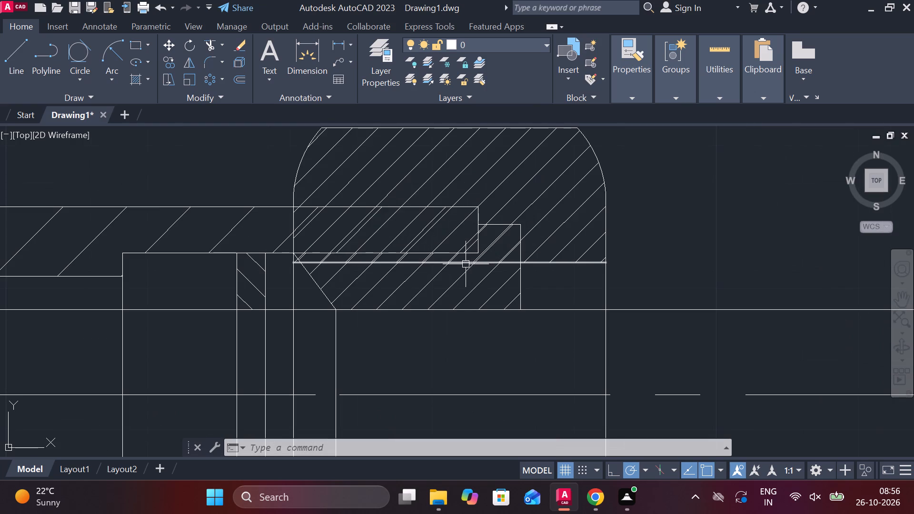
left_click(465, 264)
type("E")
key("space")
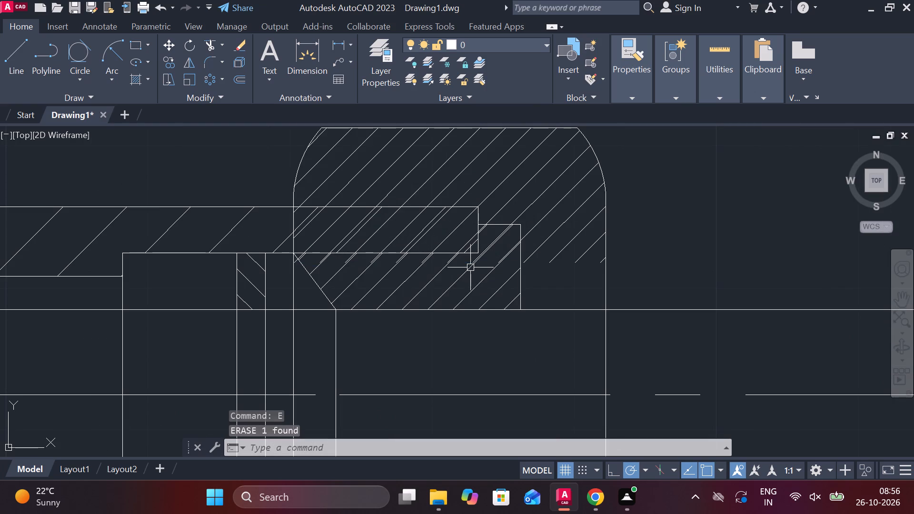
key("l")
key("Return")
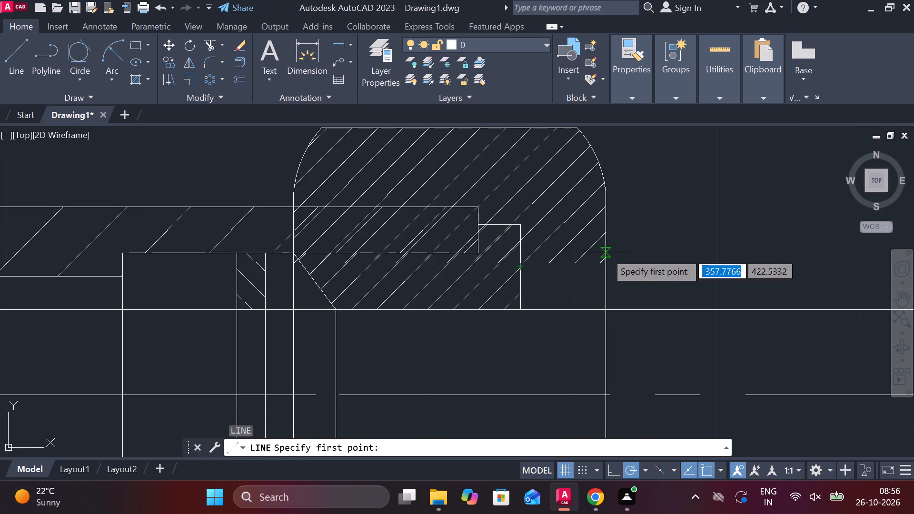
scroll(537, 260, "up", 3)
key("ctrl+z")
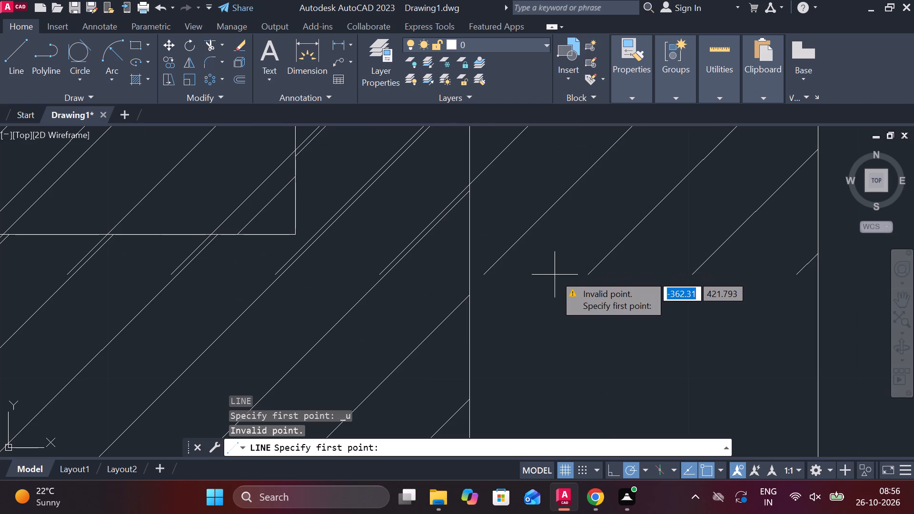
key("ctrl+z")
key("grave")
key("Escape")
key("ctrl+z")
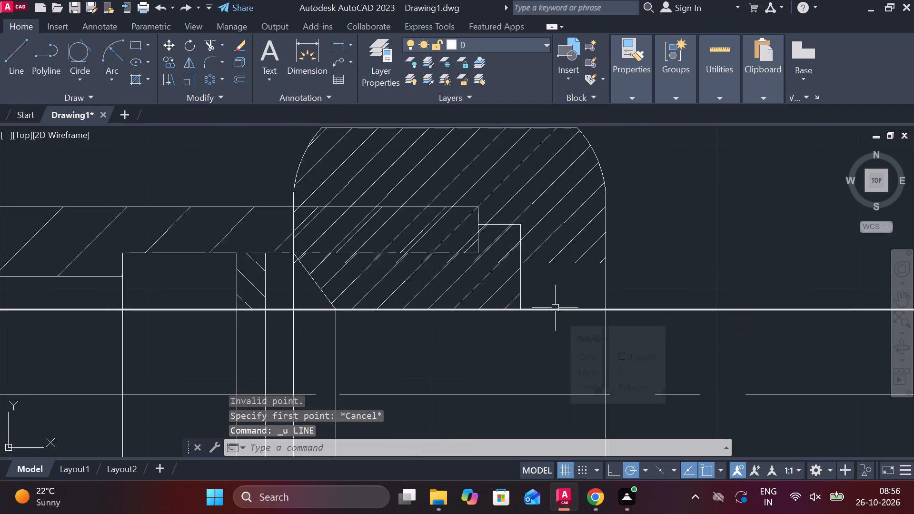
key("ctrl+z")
Trim the nut's upper and lower bore lines where they cross the bushing, and remove both nut hatches.
type("TR")
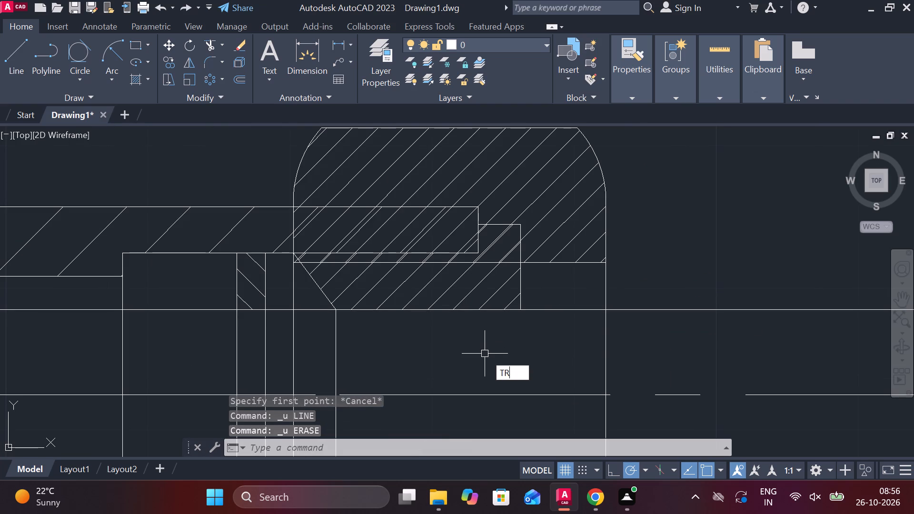
key("space")
left_click(509, 266)
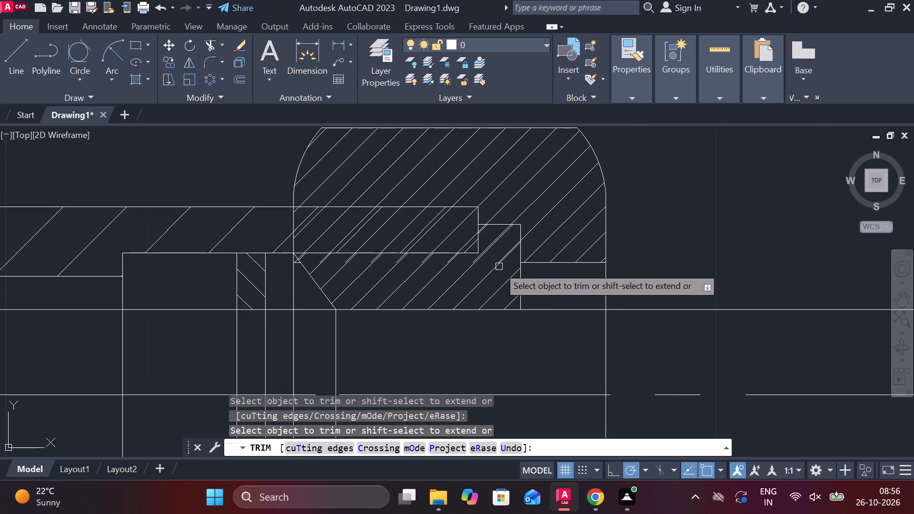
left_click(531, 229)
scroll(546, 270, "down", 2)
middle_click_drag(556, 337, 537, 317)
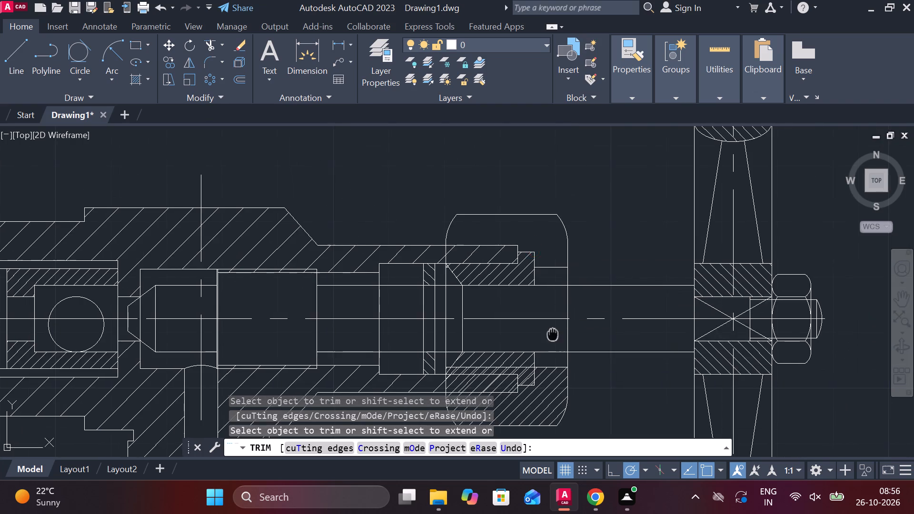
middle_click_drag(537, 317, 526, 268)
scroll(500, 301, "up", 2)
left_click(489, 297)
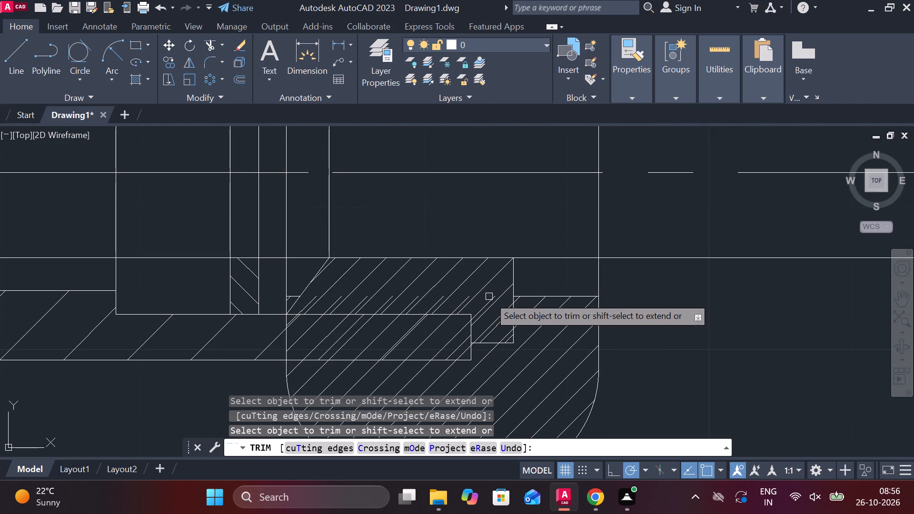
left_click(544, 342)
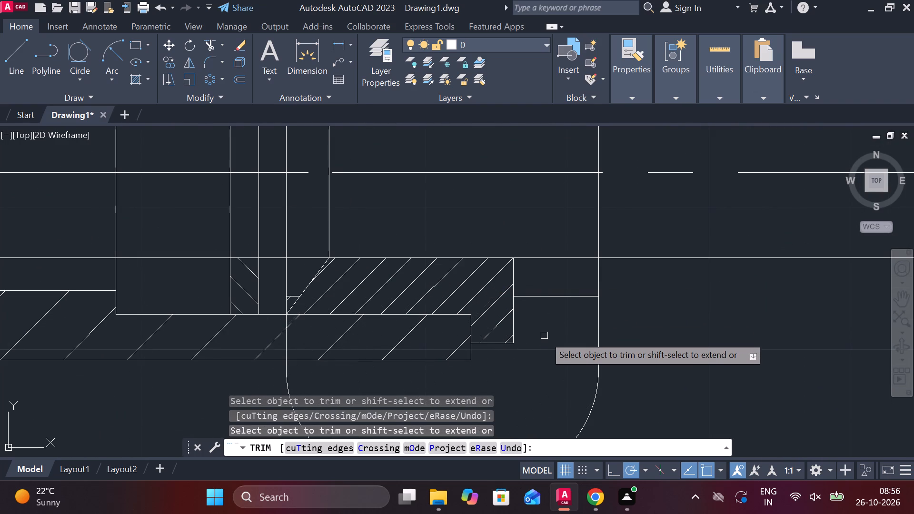
scroll(445, 278, "down", 2)
key("Escape")
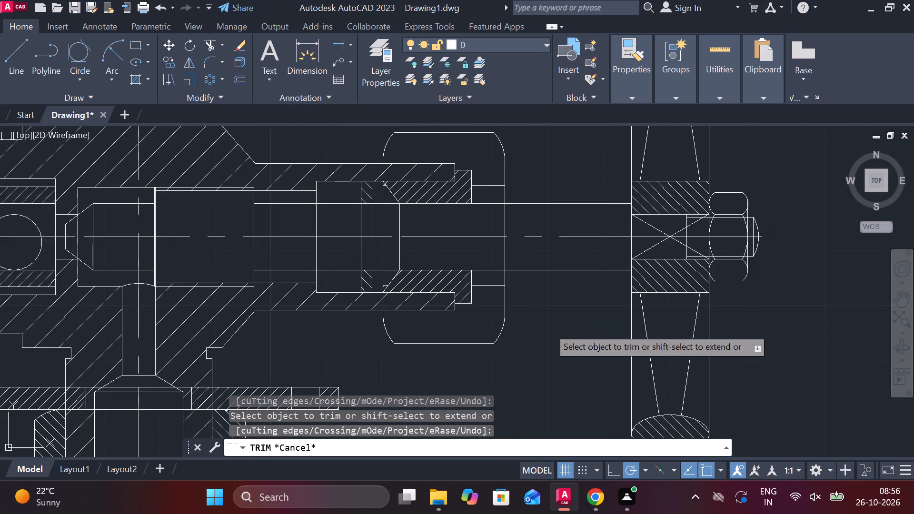
Hatch the nut's upper and lower areas outside the valve body and bushing at scale 0.4.
left_click(129, 78)
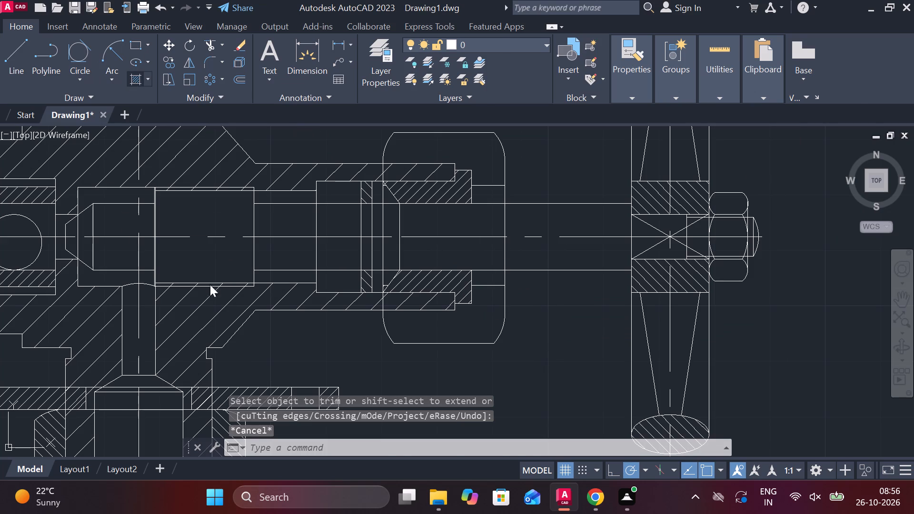
left_click(460, 331)
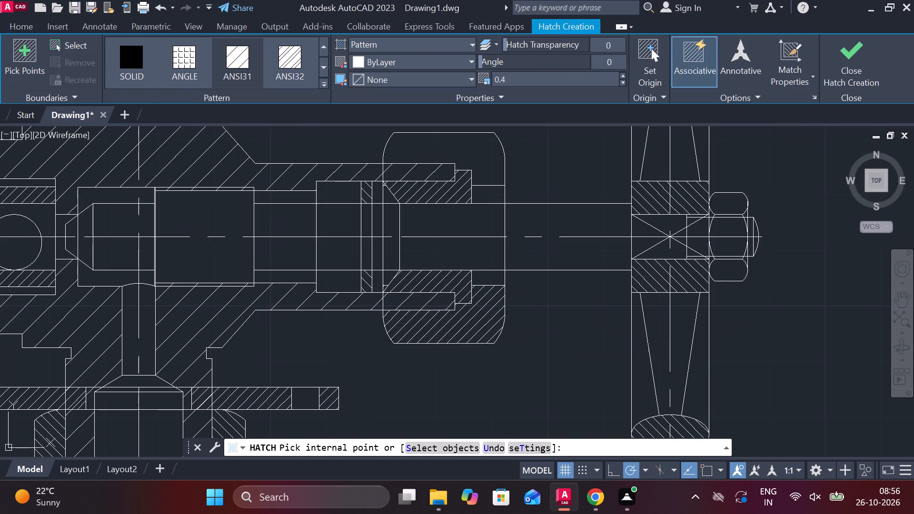
left_click(471, 157)
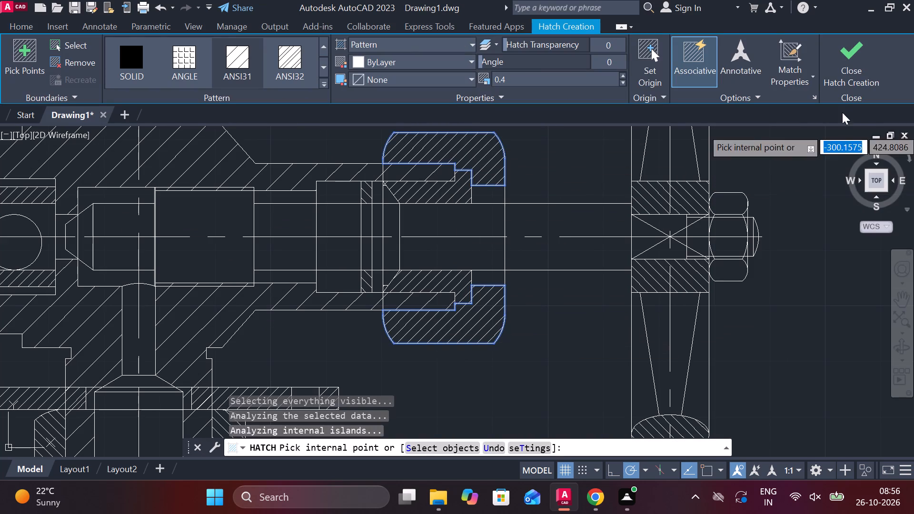
left_click(850, 74)
Add a multileader labelled 7 with text height 10, pointing to the upper outer corner of the handwheel hub.
scroll(454, 271, "down", 2)
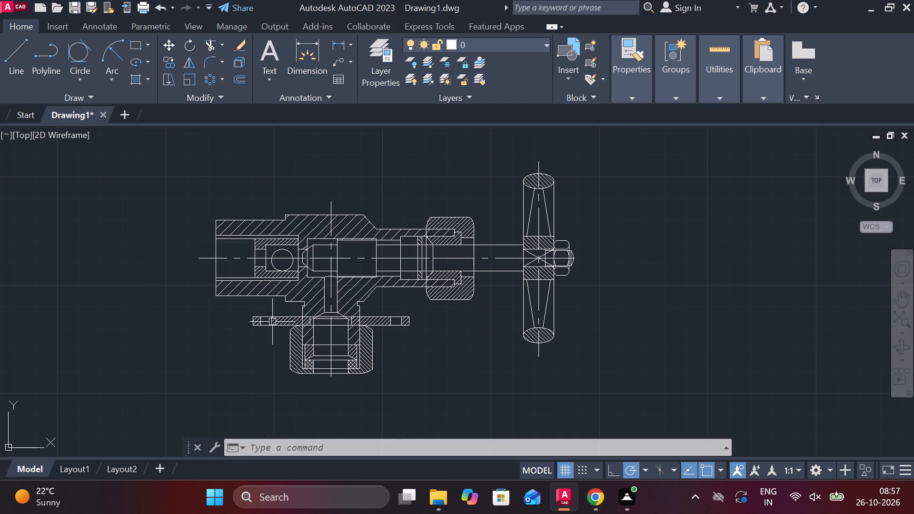
scroll(599, 323, "down", 1)
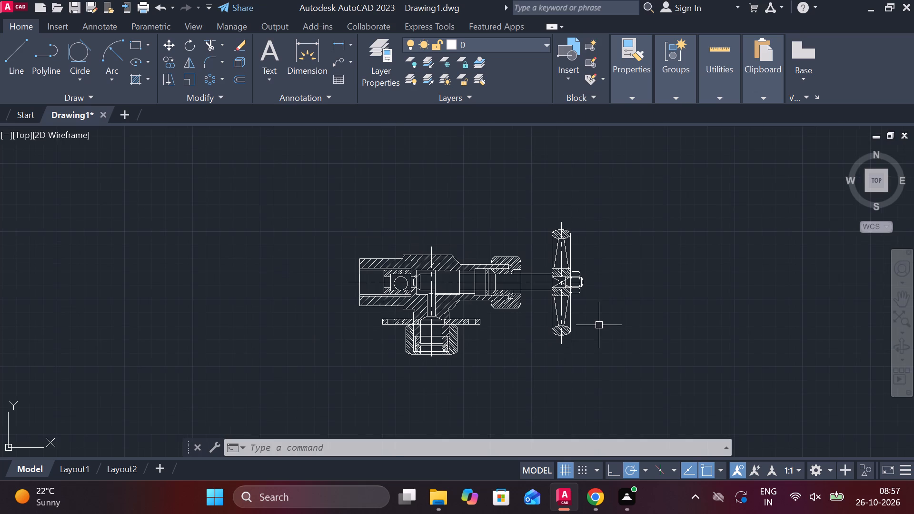
left_click(336, 65)
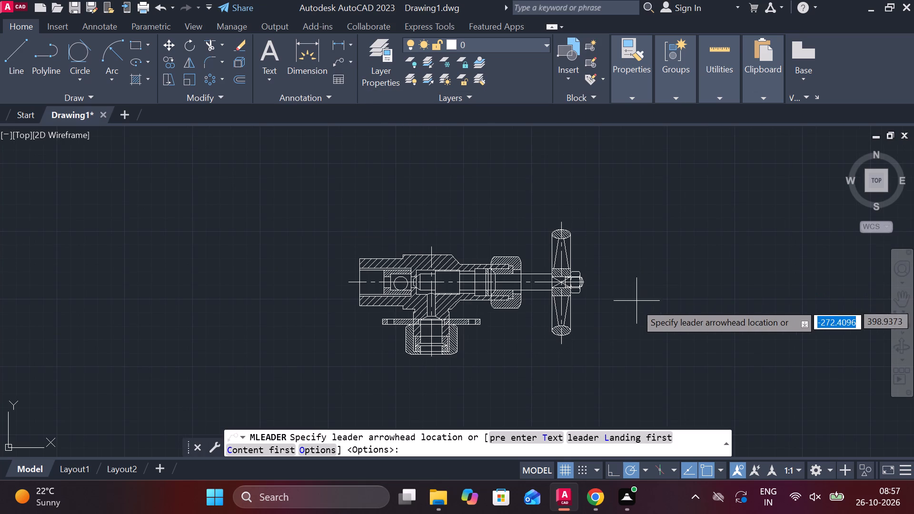
scroll(637, 291, "up", 1)
scroll(553, 257, "up", 1)
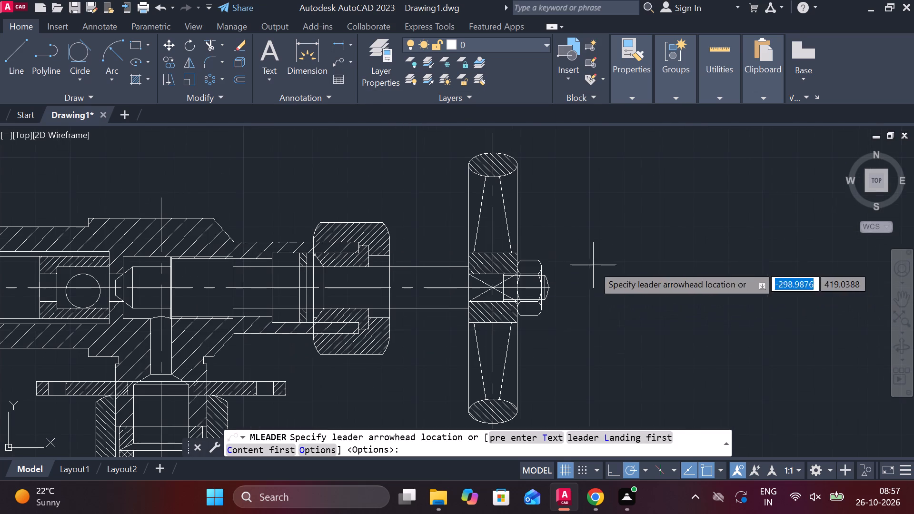
middle_click_drag(593, 265, 519, 338)
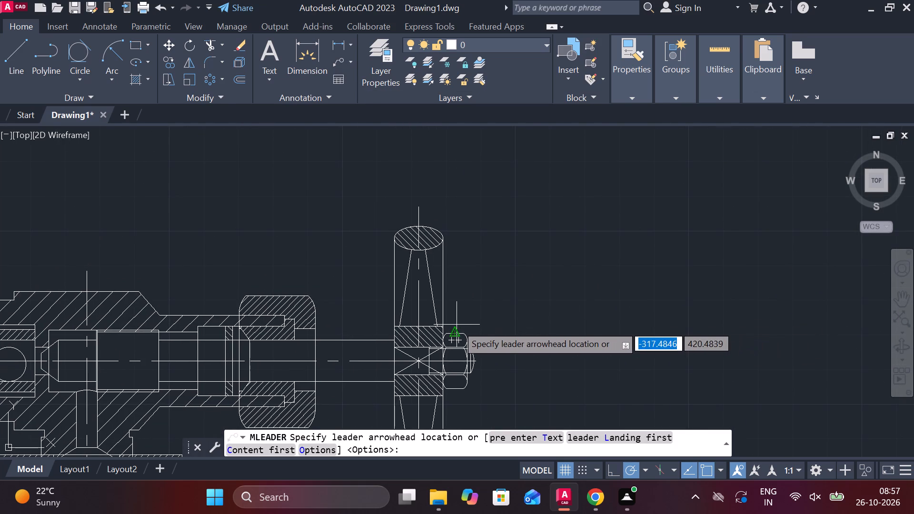
scroll(453, 303, "up", 2)
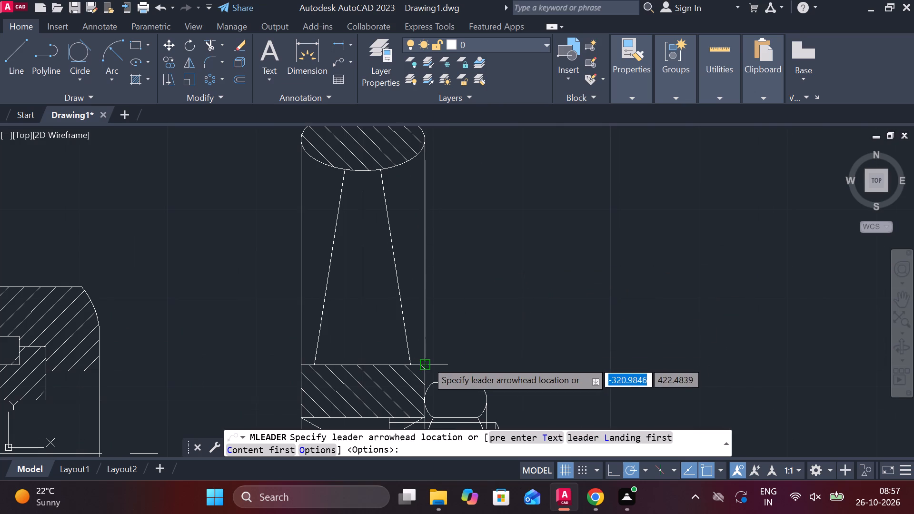
left_click(427, 361)
left_click(480, 264)
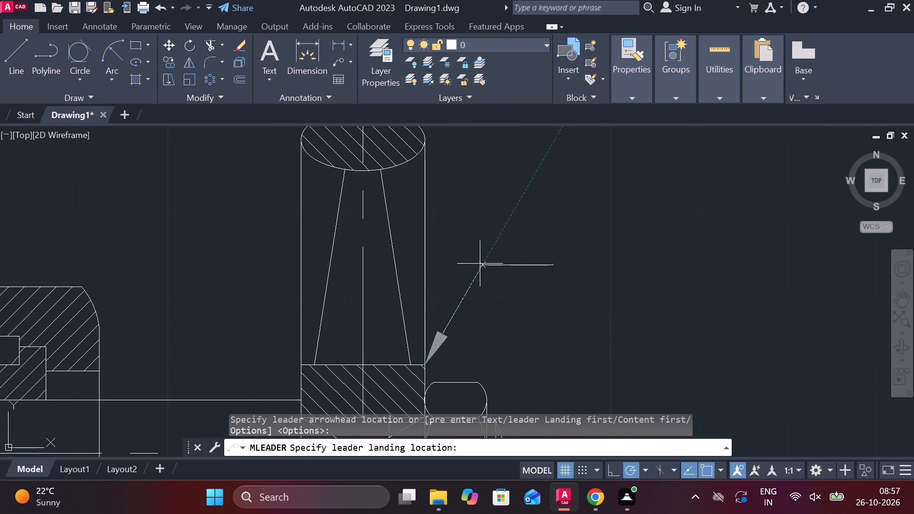
left_click(107, 63)
type("10")
key("Return")
key("7")
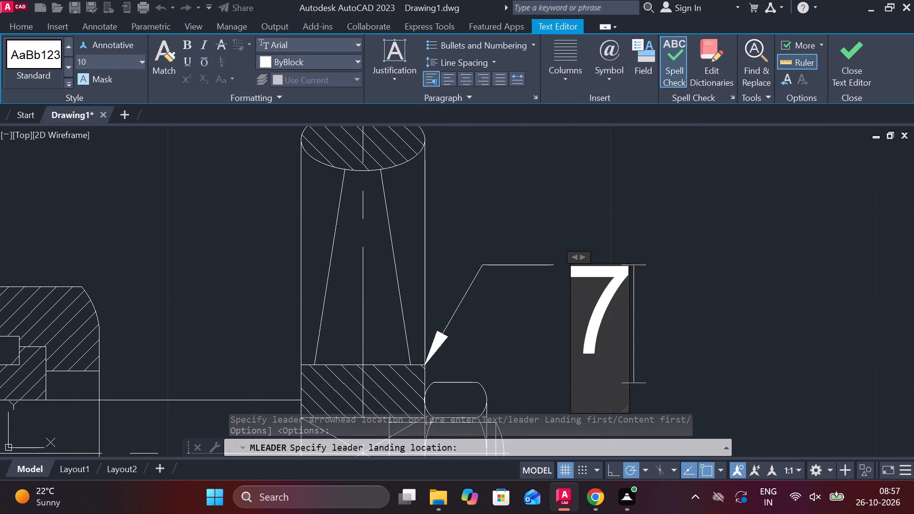
double_click(847, 79)
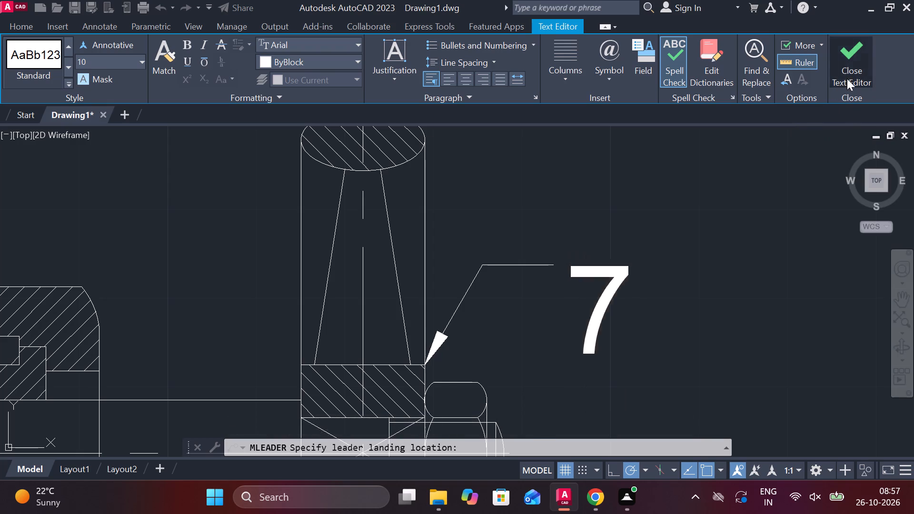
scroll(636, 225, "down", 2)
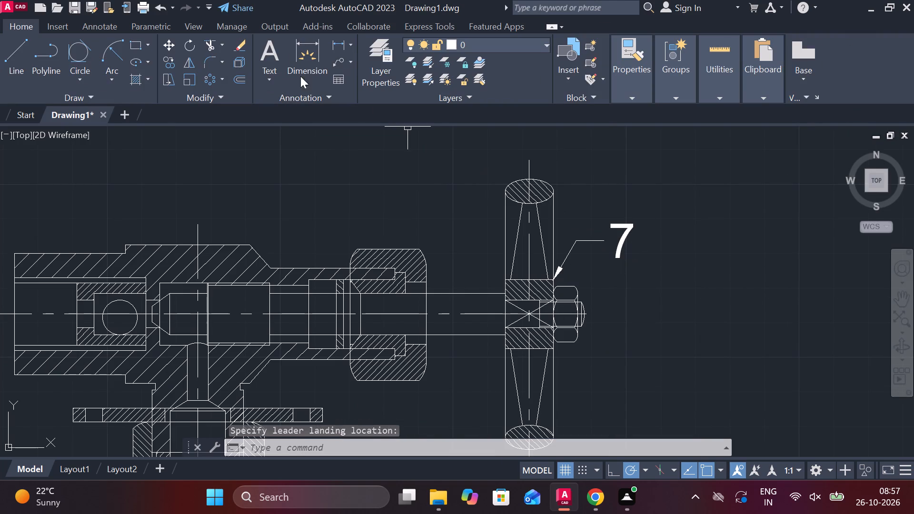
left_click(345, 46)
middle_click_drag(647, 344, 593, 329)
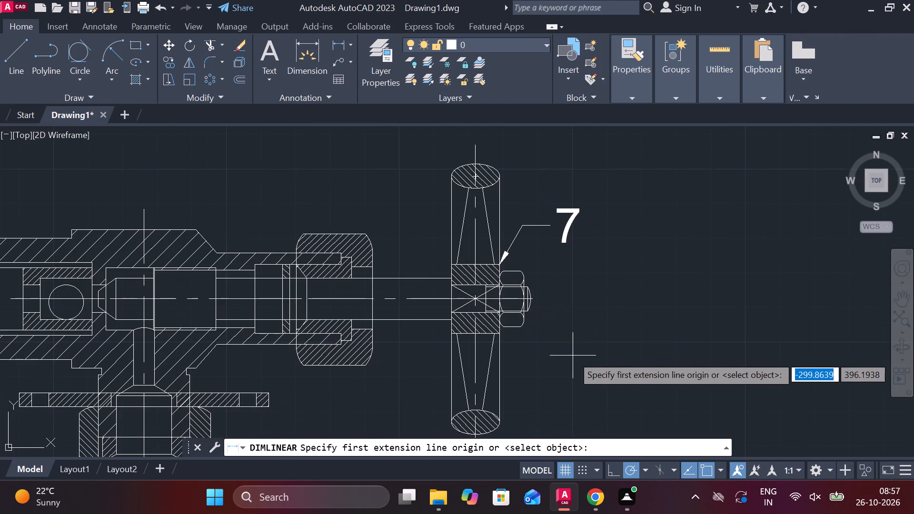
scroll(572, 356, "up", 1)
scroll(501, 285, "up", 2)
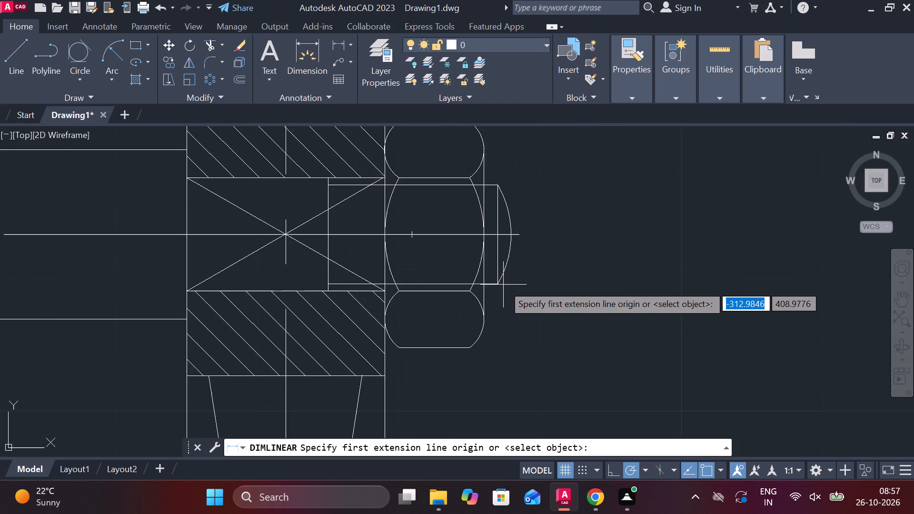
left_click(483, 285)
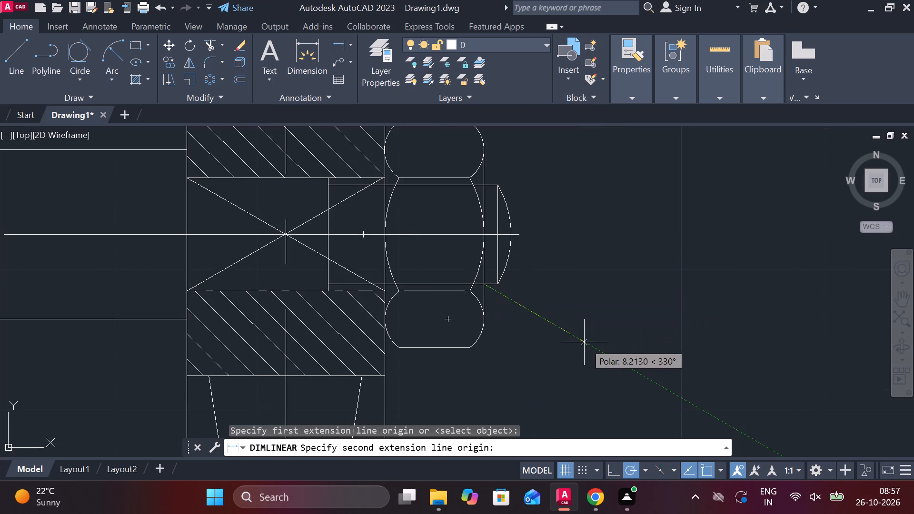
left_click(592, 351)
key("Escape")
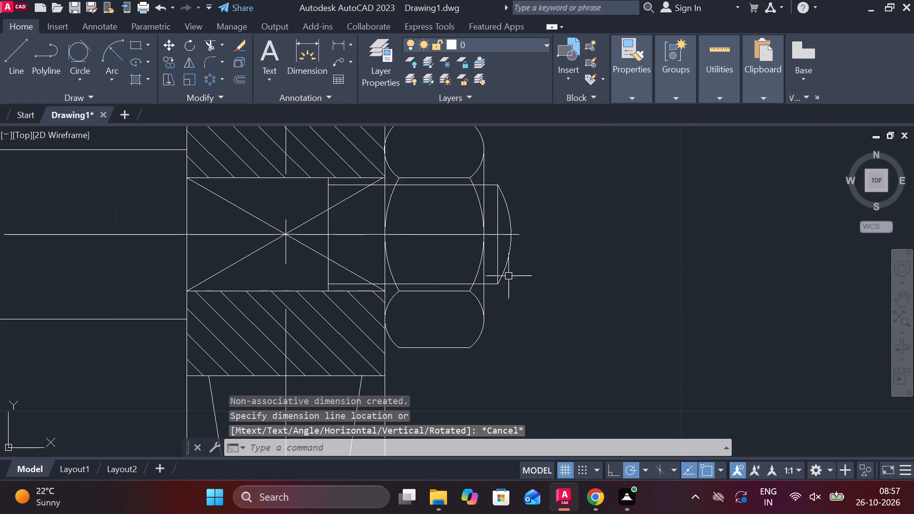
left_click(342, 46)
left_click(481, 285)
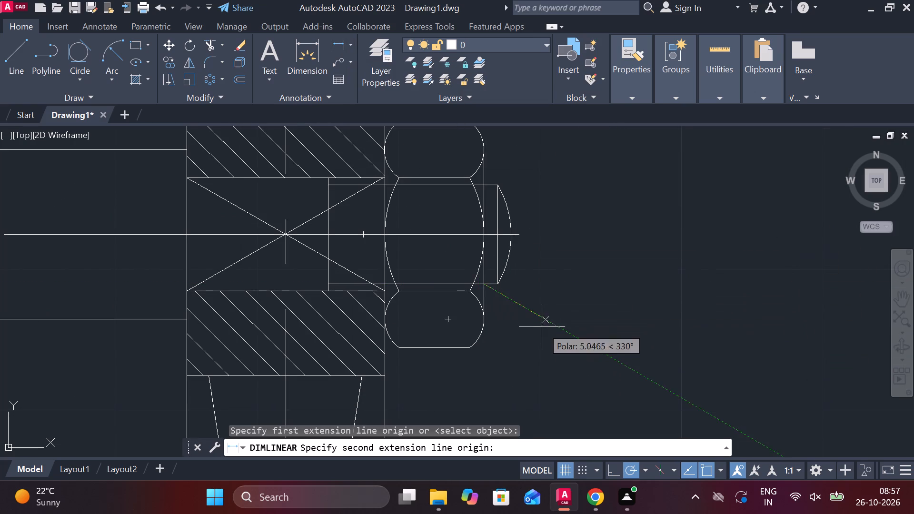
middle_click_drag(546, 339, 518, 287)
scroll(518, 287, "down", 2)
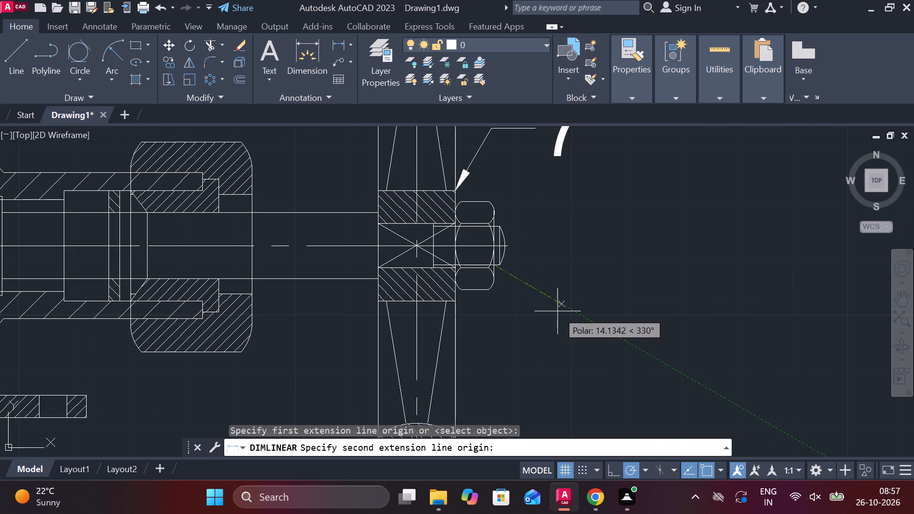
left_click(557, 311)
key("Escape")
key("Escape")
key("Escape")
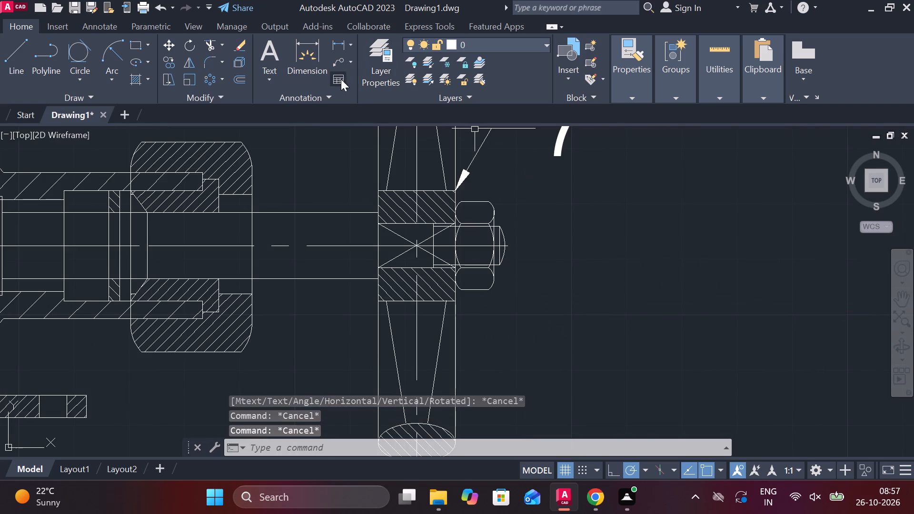
Add a multileader labelled 8 with text height 10, pointing to the outer face of the hex nut at the spindle end.
left_click(335, 64)
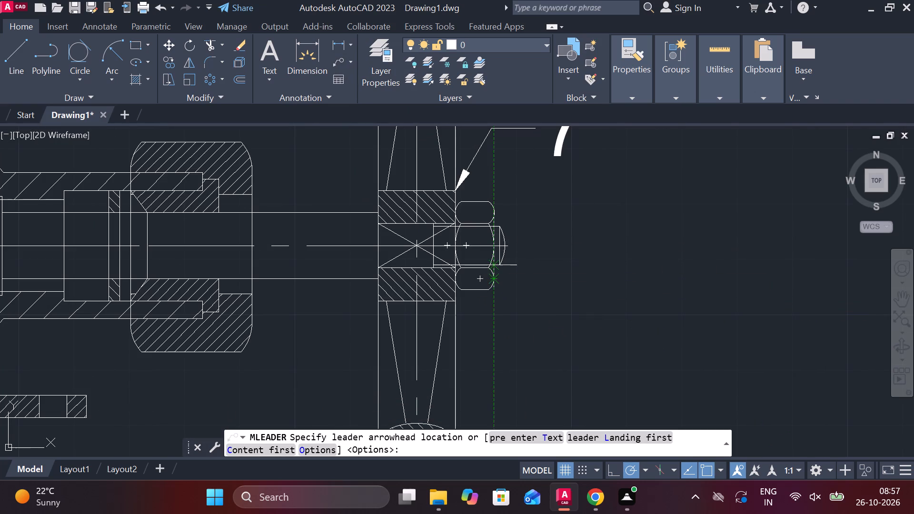
left_click(496, 264)
left_click(549, 315)
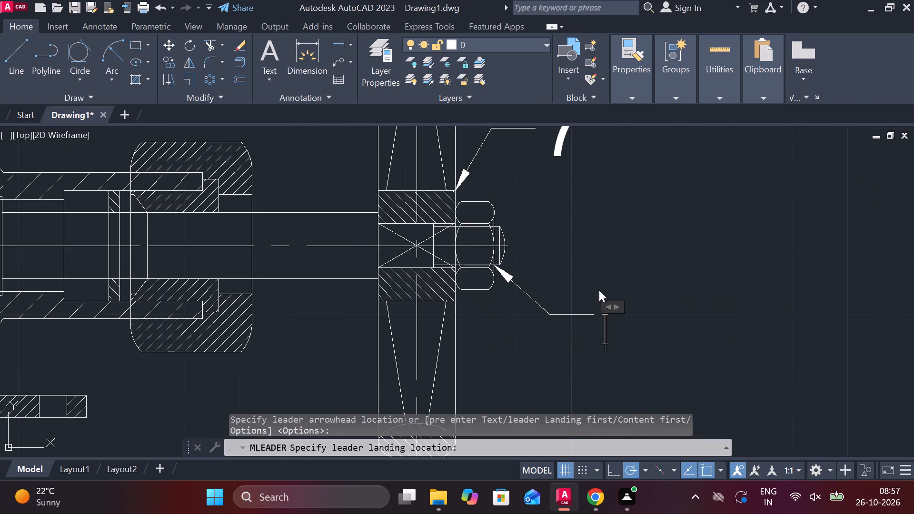
left_click(101, 64)
type("10")
key("Return")
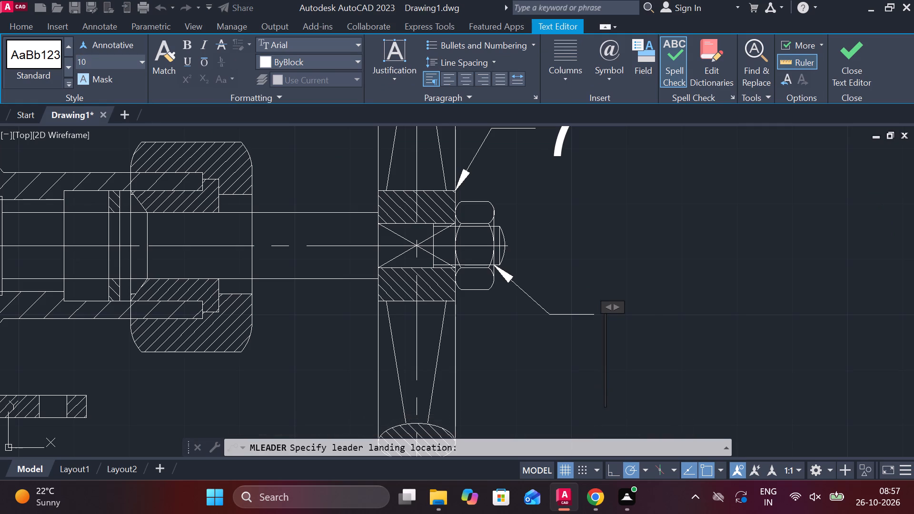
key("8")
left_click(850, 70)
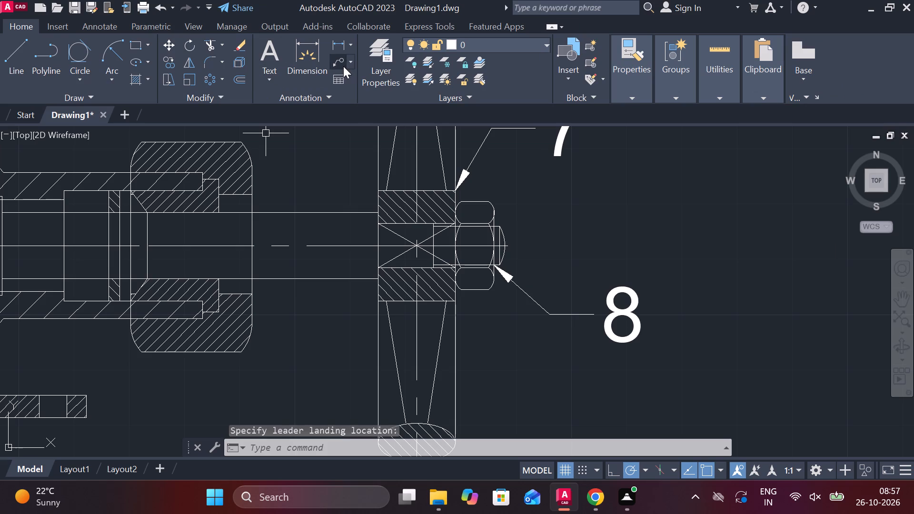
Add a multileader labelled 9 with text height 10, pointing to the spindle's lower edge between the hatched nut and the handwheel.
left_click(341, 61)
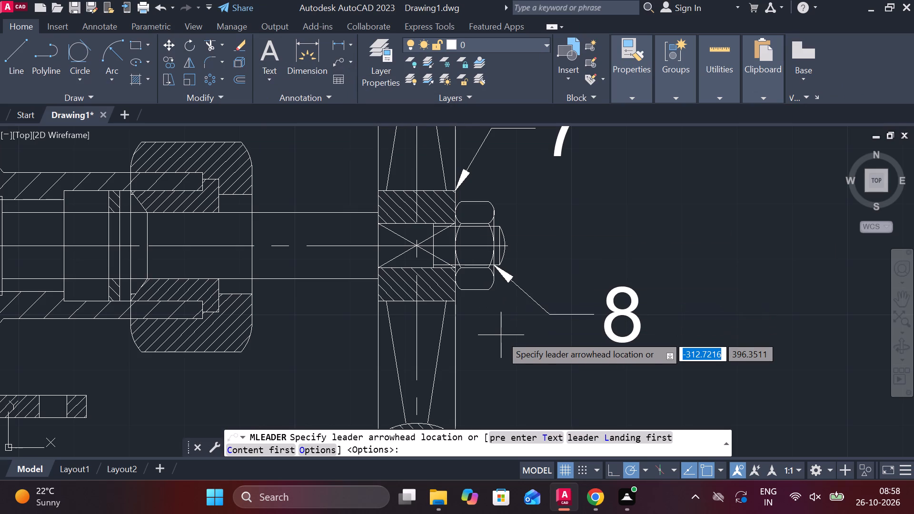
left_click(335, 278)
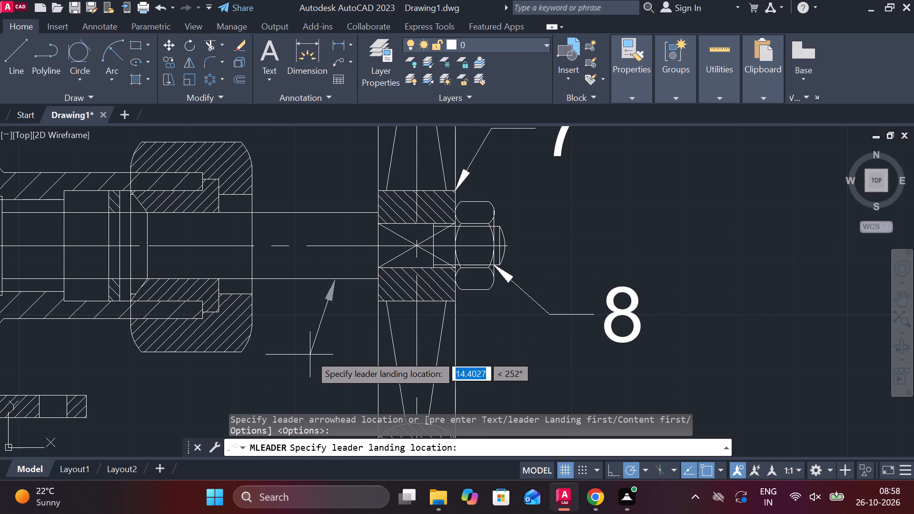
left_click(310, 355)
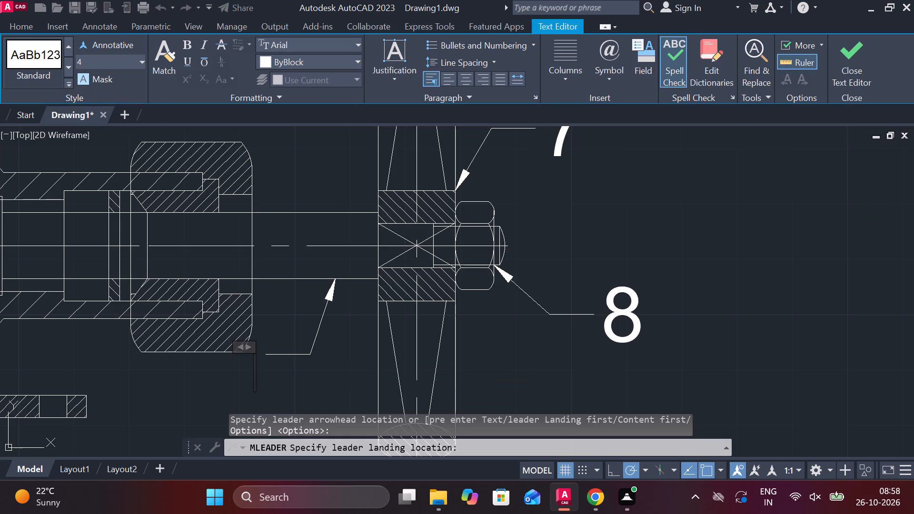
left_click(88, 63)
type("10")
key("Return")
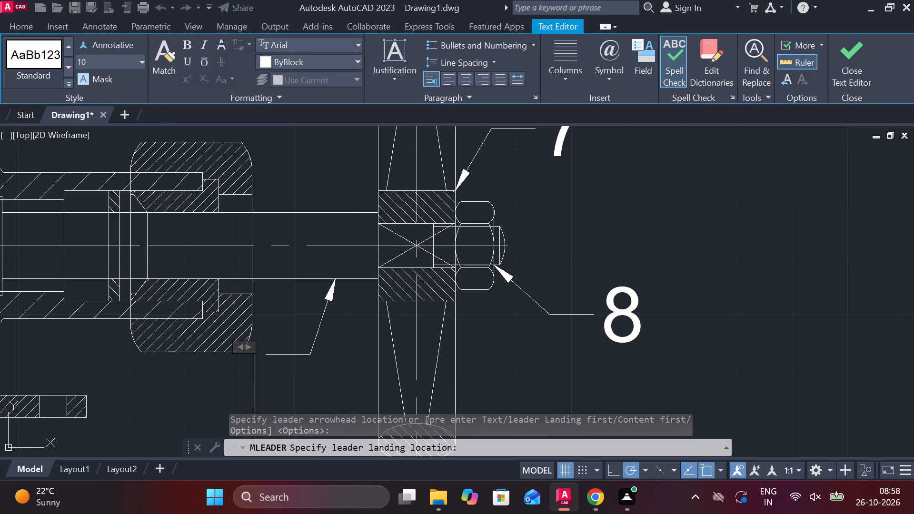
key("9")
left_click(832, 59)
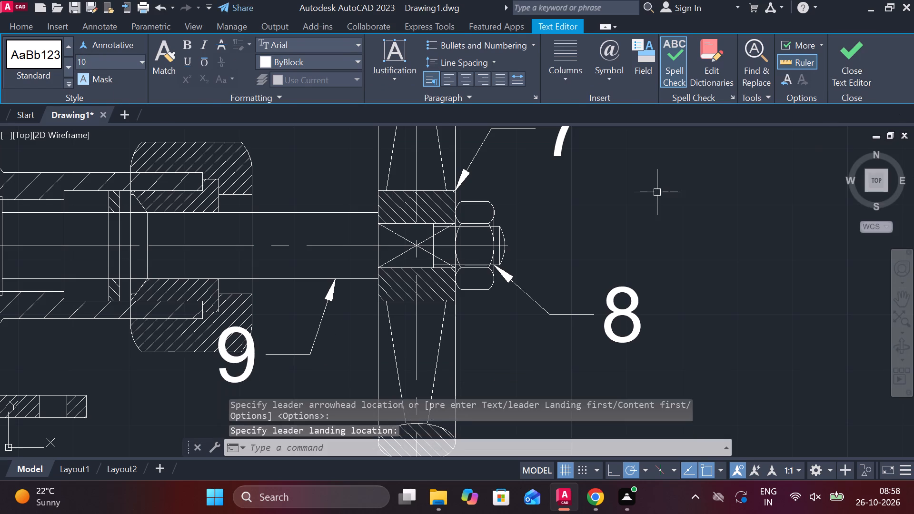
Move the landing of leader 9 toward the handwheel so its number clears the hatched nut.
middle_click_drag(326, 331, 351, 214)
left_click(304, 239)
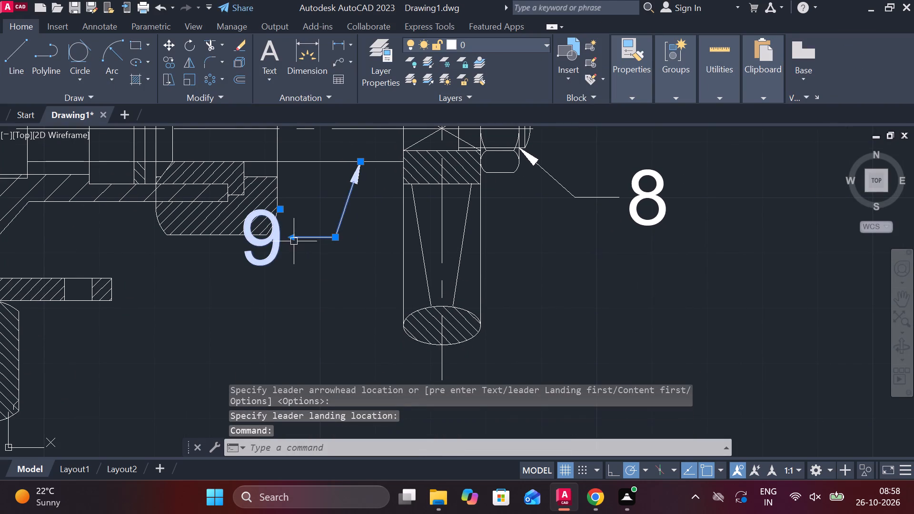
left_click(335, 238)
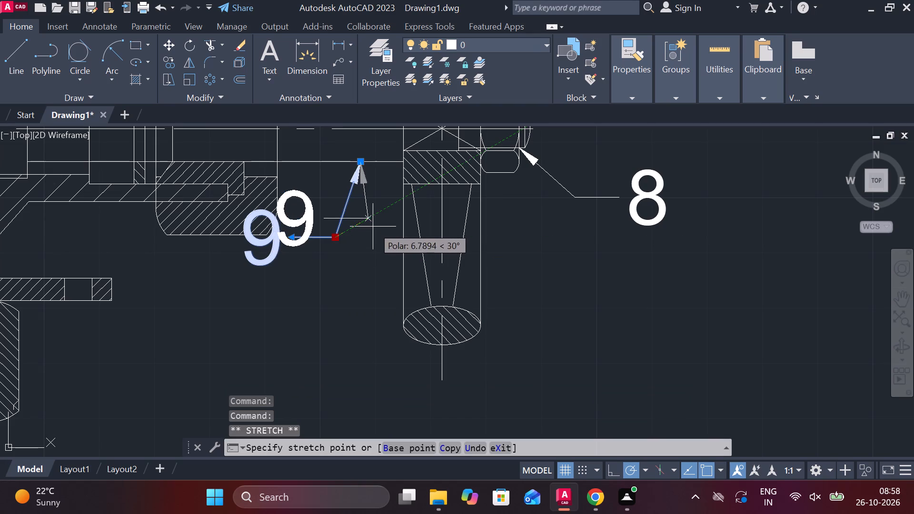
left_click(381, 215)
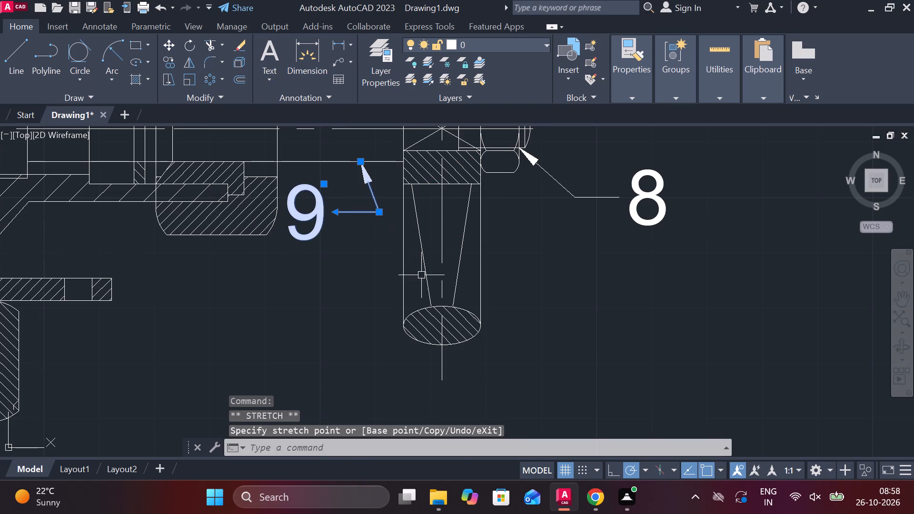
key("Escape")
Add a multileader labelled 10 with text height 10, pointing to the lower edge of the hatched flange plate at its outer hole.
scroll(397, 312, "down", 1)
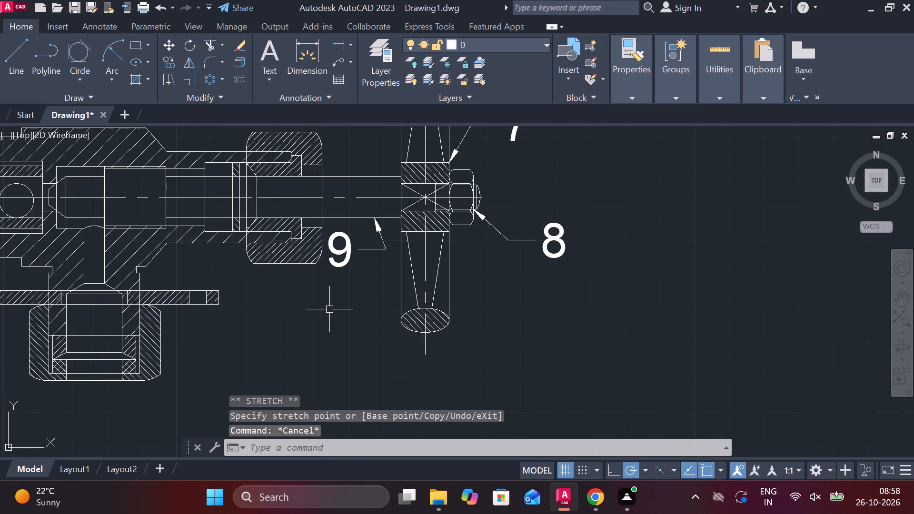
left_click(339, 63)
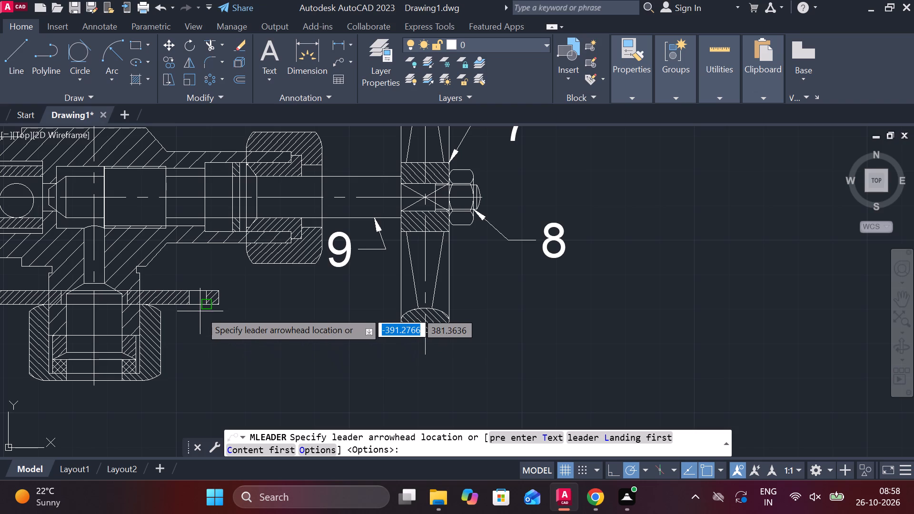
left_click(200, 306)
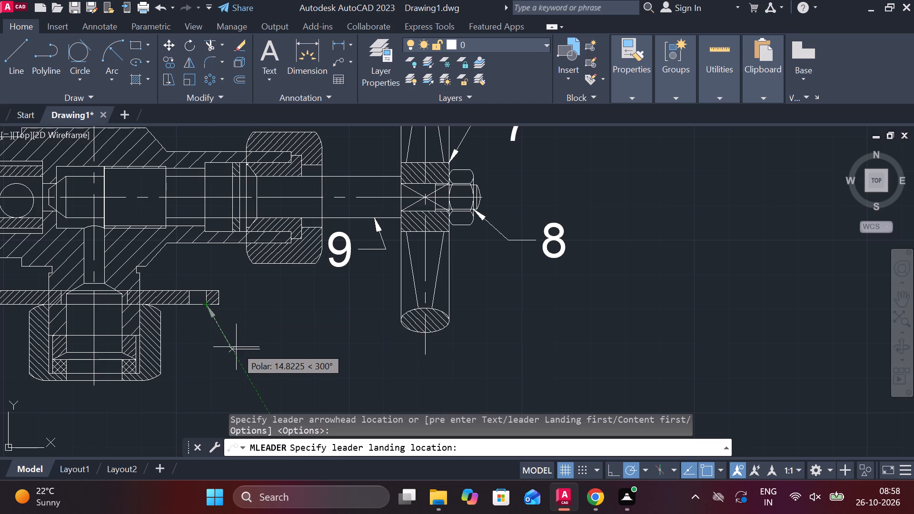
left_click(236, 347)
left_click(92, 60)
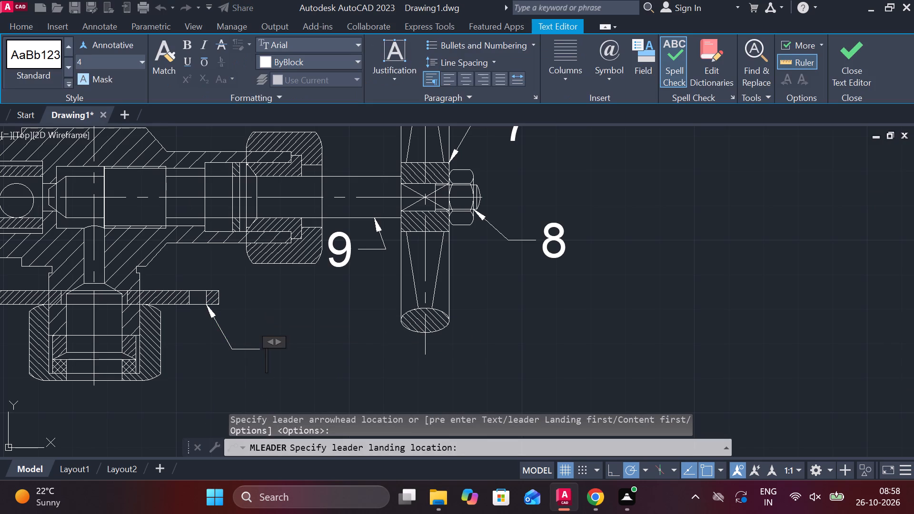
type("10")
key("Return")
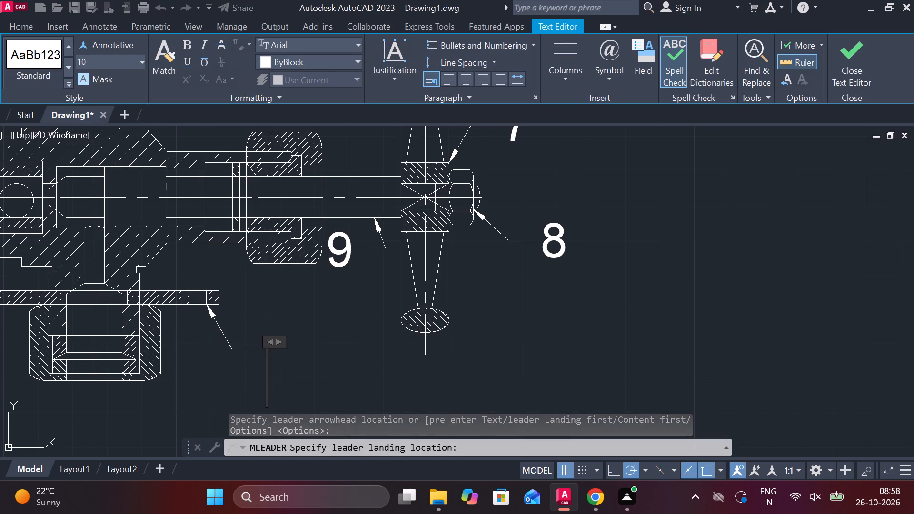
type("10")
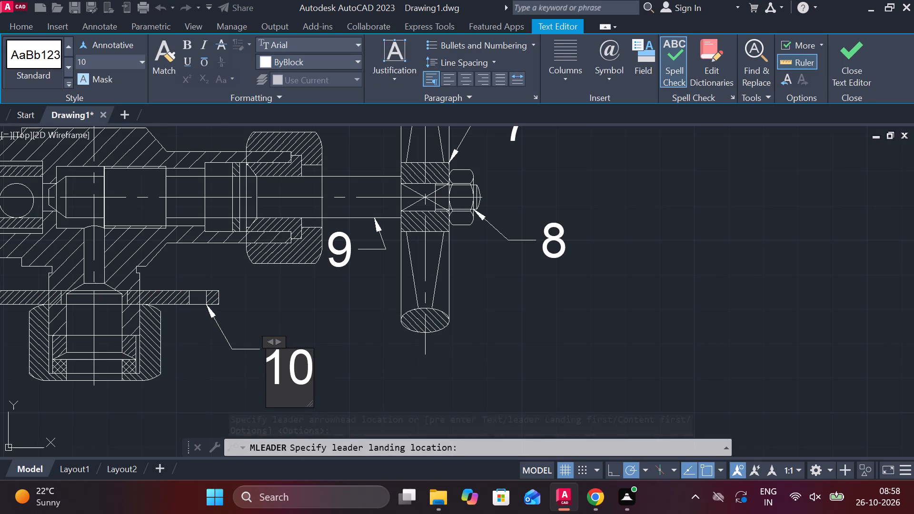
left_click(843, 55)
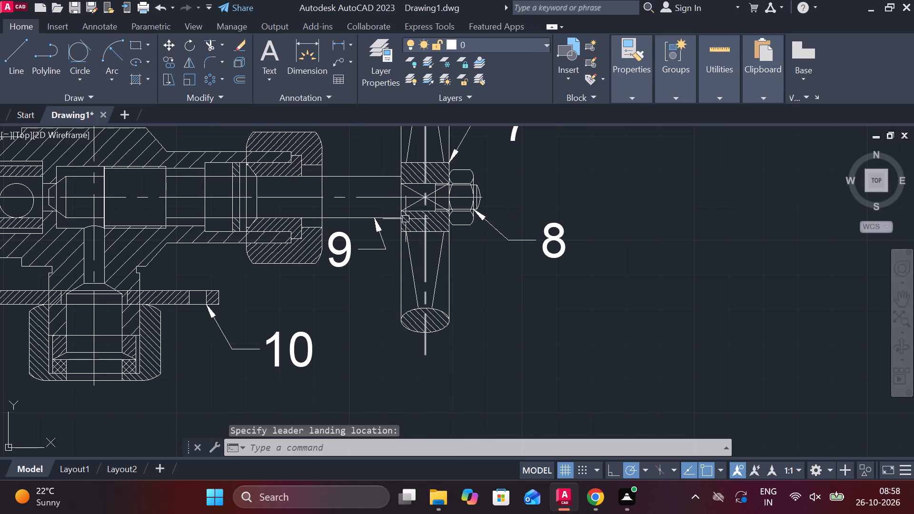
Add a multileader labelled 13 with text height 10, pointing to the bottom inner corner of the lower union nut beside the crosshatched seal.
left_click(334, 62)
middle_click_drag(493, 298, 672, 233)
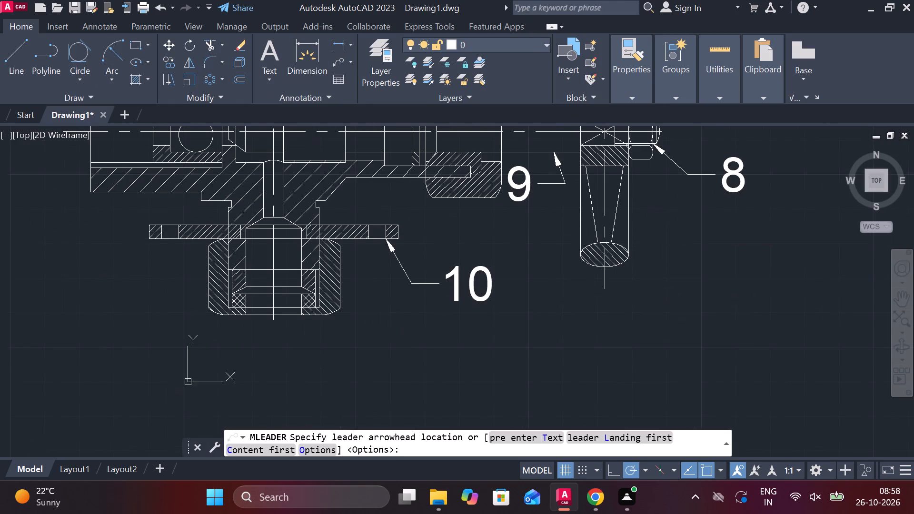
middle_click_drag(337, 328, 421, 315)
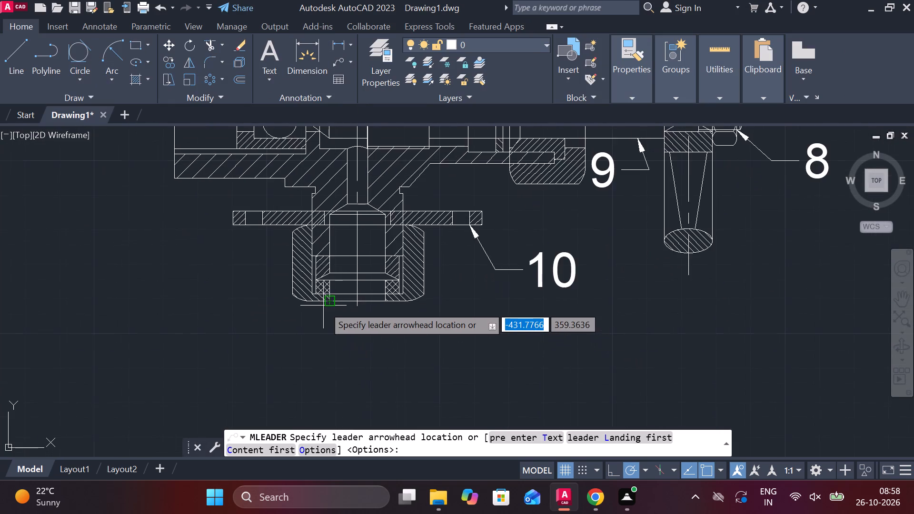
scroll(323, 306, "up", 1)
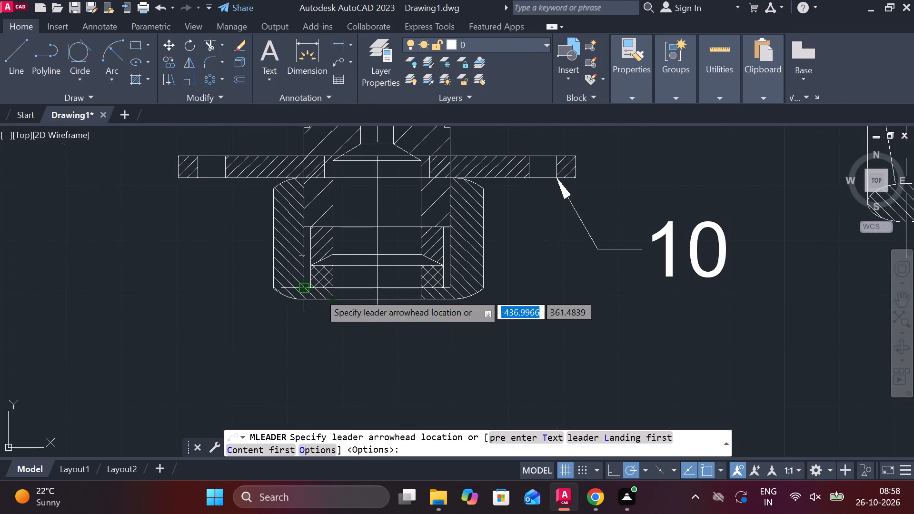
scroll(308, 287, "up", 2)
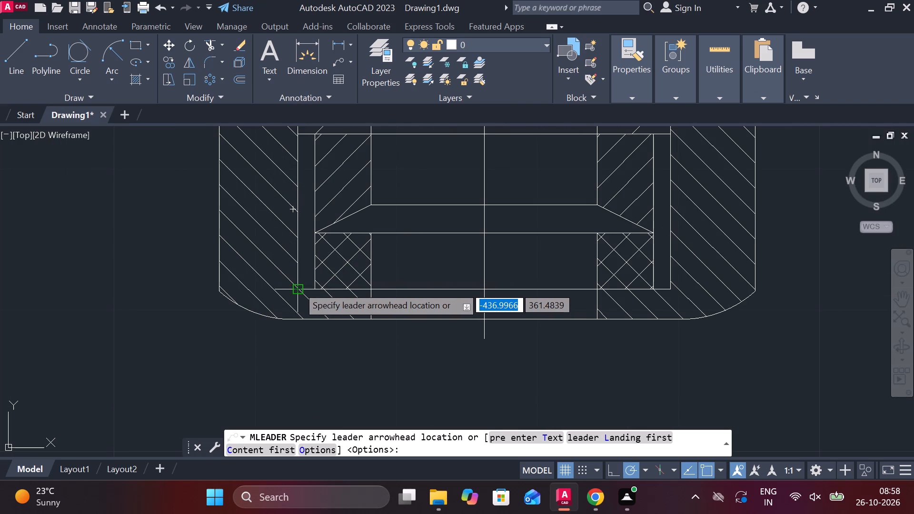
left_click(298, 286)
left_click(195, 365)
middle_click_drag(223, 348, 308, 290)
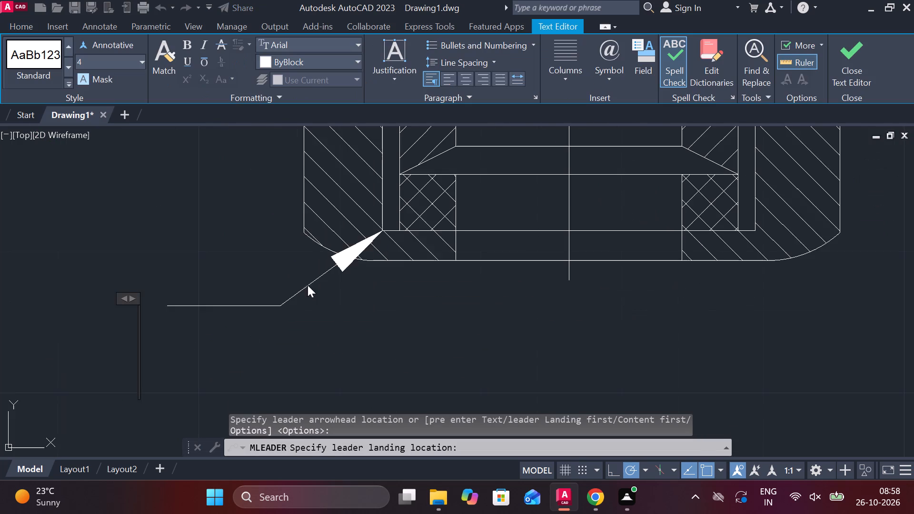
scroll(264, 322, "down", 1)
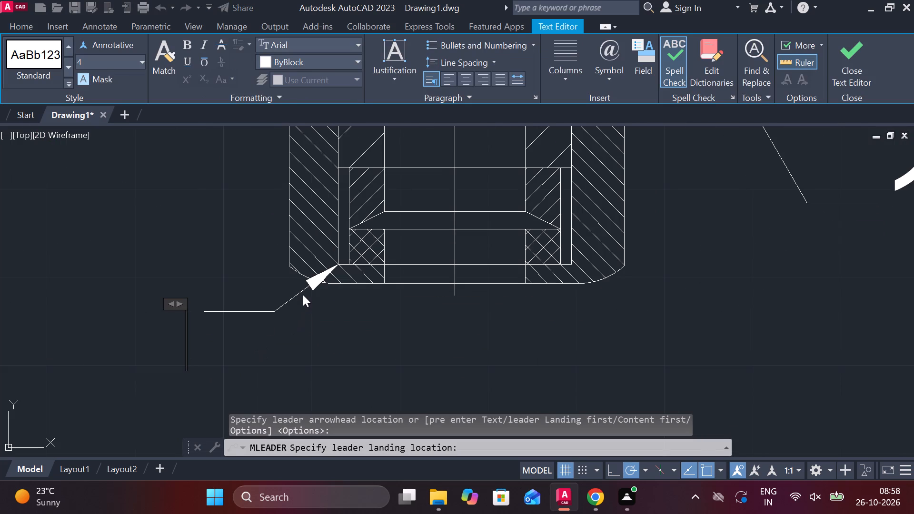
double_click(118, 61)
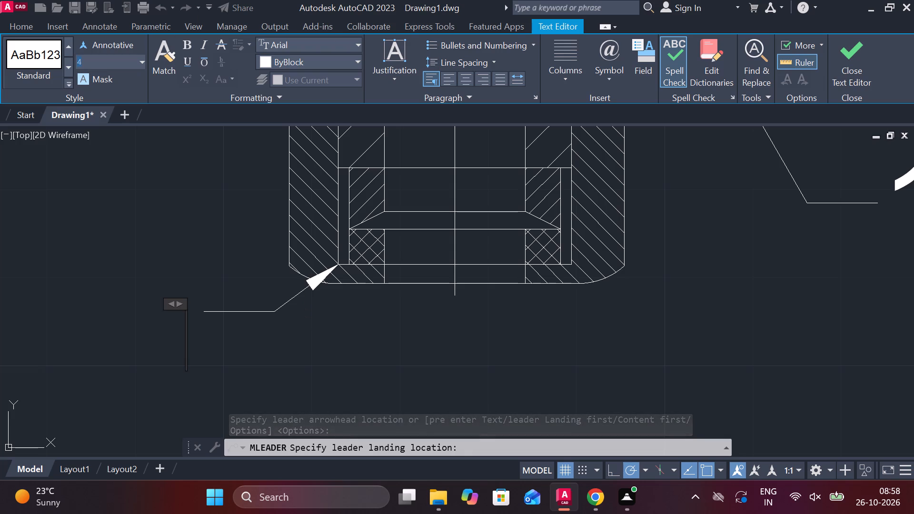
type("10")
key("Return")
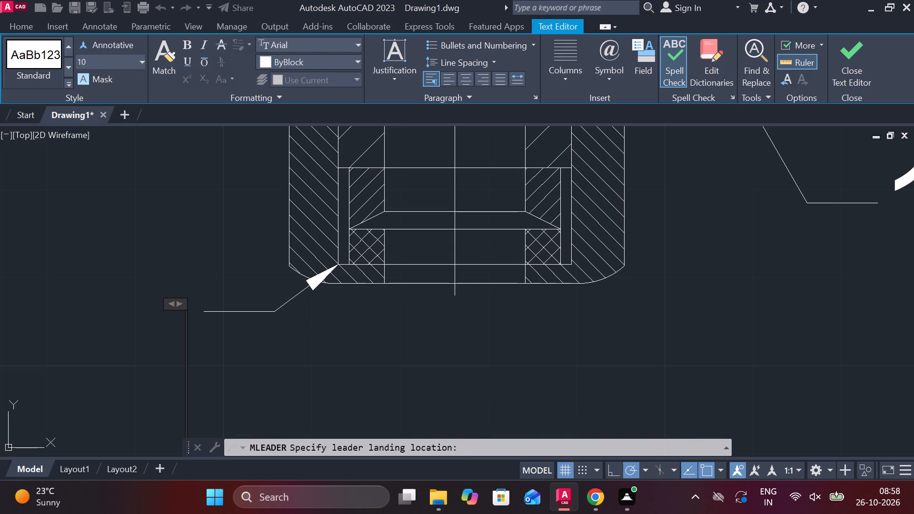
type("13")
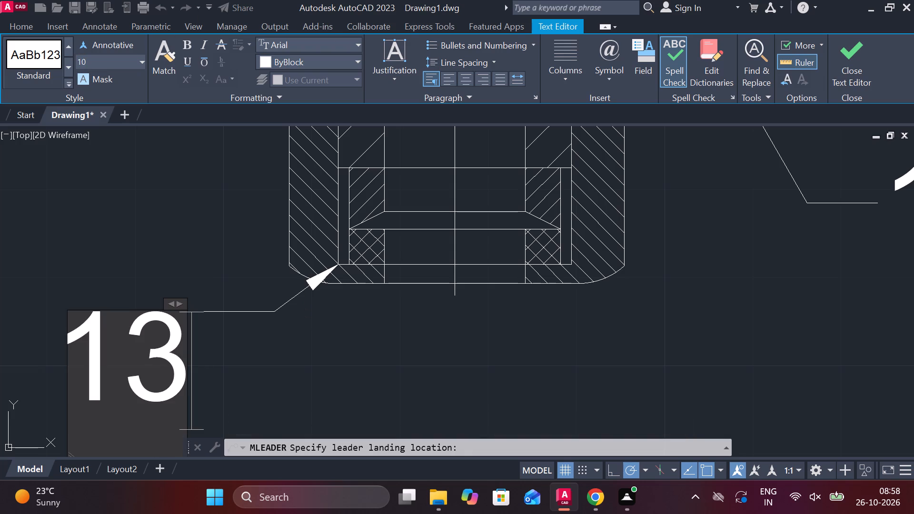
left_click(851, 60)
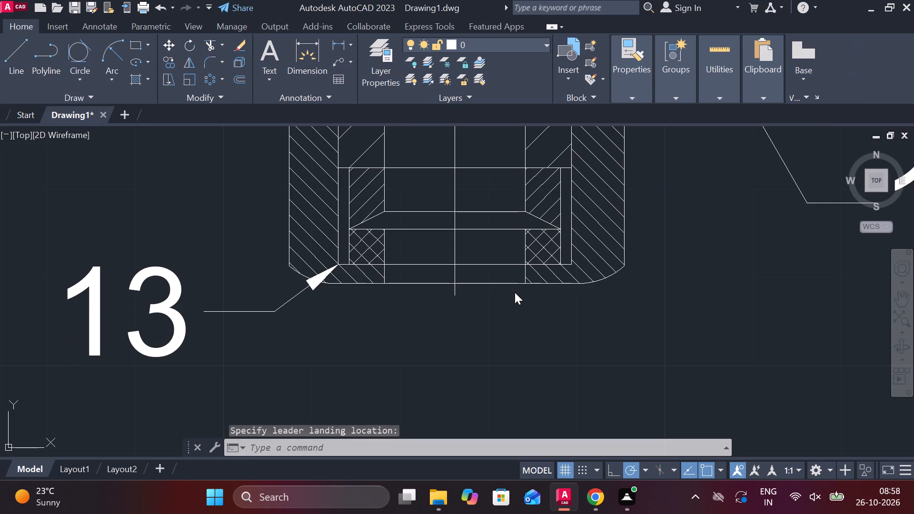
Add a multileader labelled 12 with text height 10, pointing to the outer edge of the hatched ring above the crosshatched seal.
left_click(339, 64)
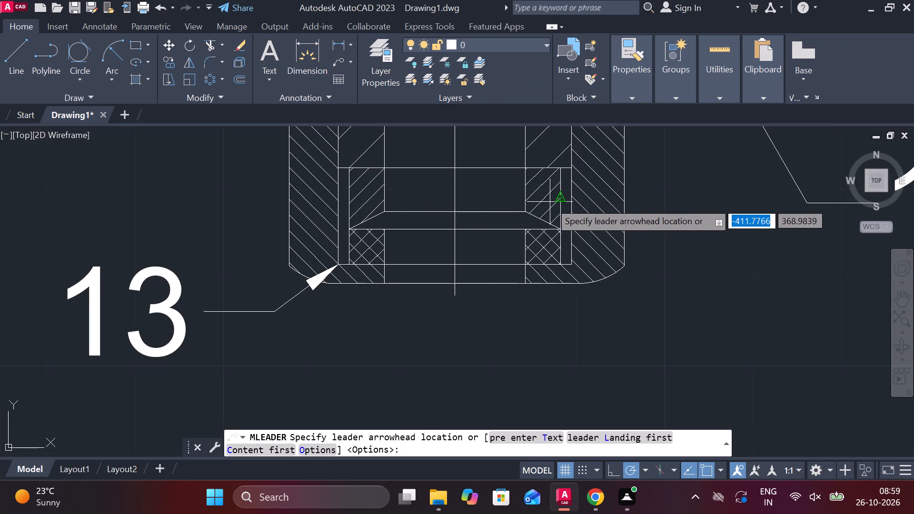
left_click(550, 202)
left_click(685, 291)
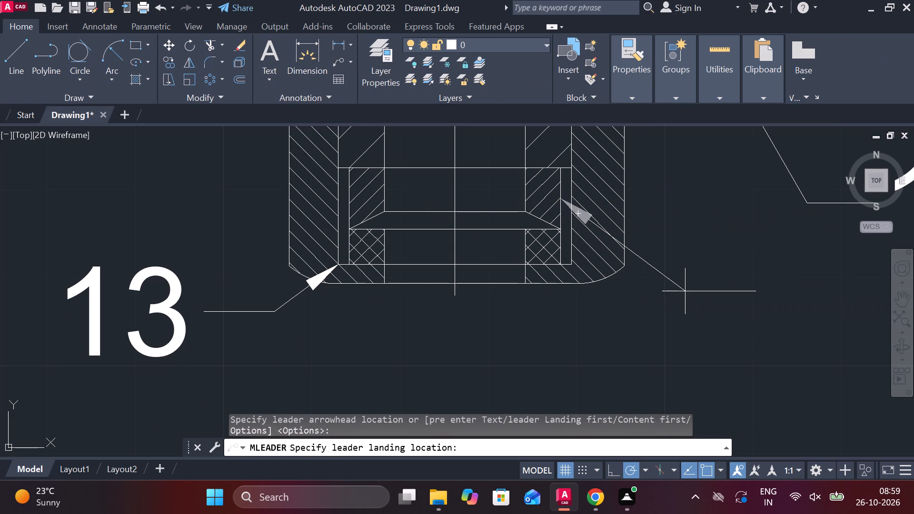
middle_click_drag(747, 320, 328, 284)
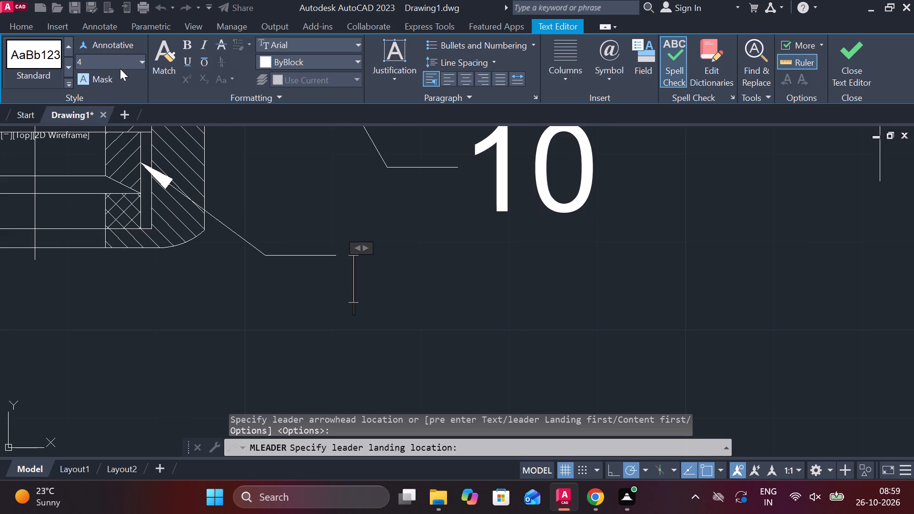
left_click(99, 59)
type("10")
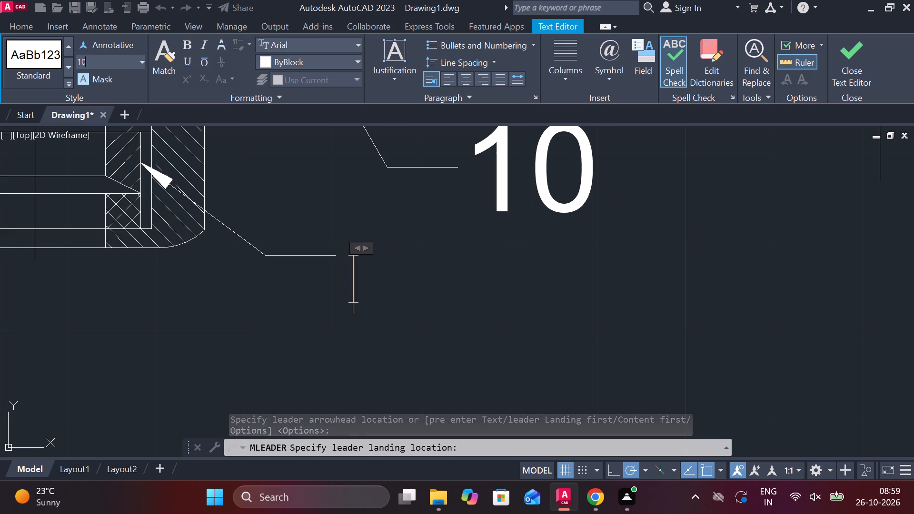
key("Return")
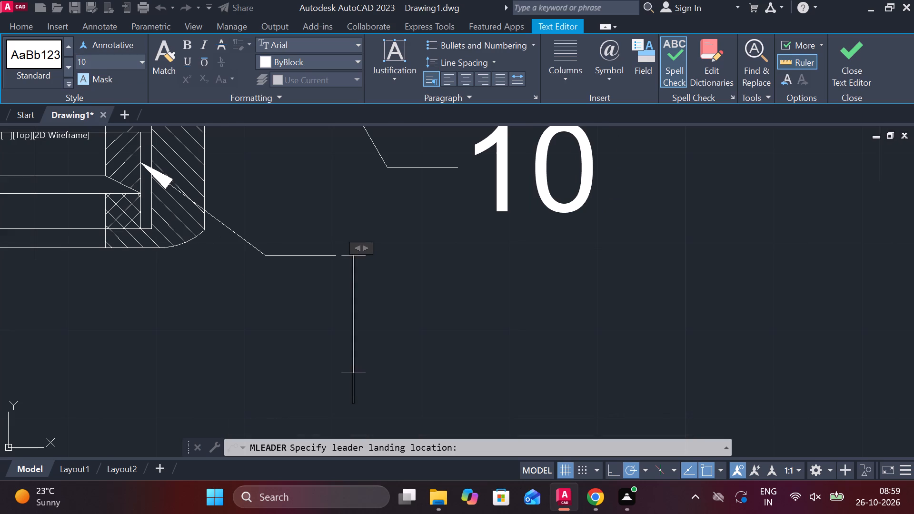
type("12")
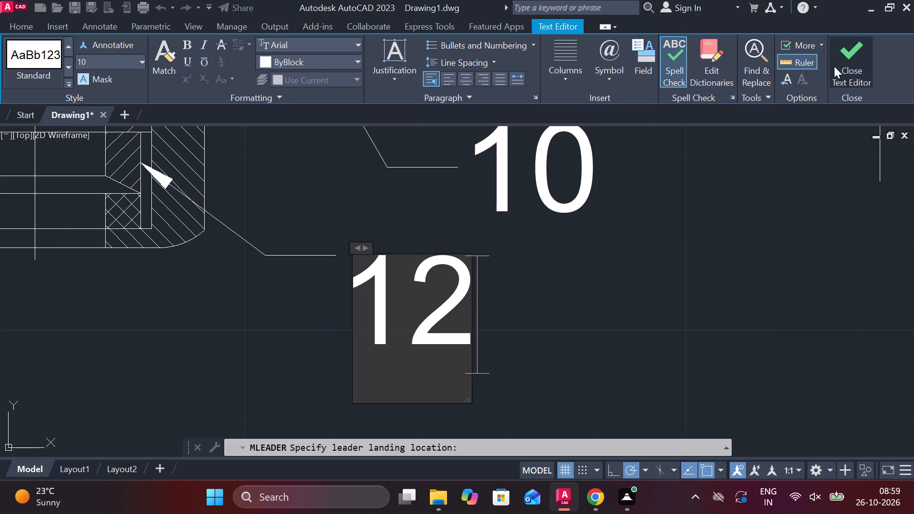
left_click(834, 66)
Add a multileader labelled 11 with text height 10, pointing into the hatched wall of the lower union nut below the flange plate.
scroll(213, 226, "down", 2)
middle_click_drag(133, 282, 338, 330)
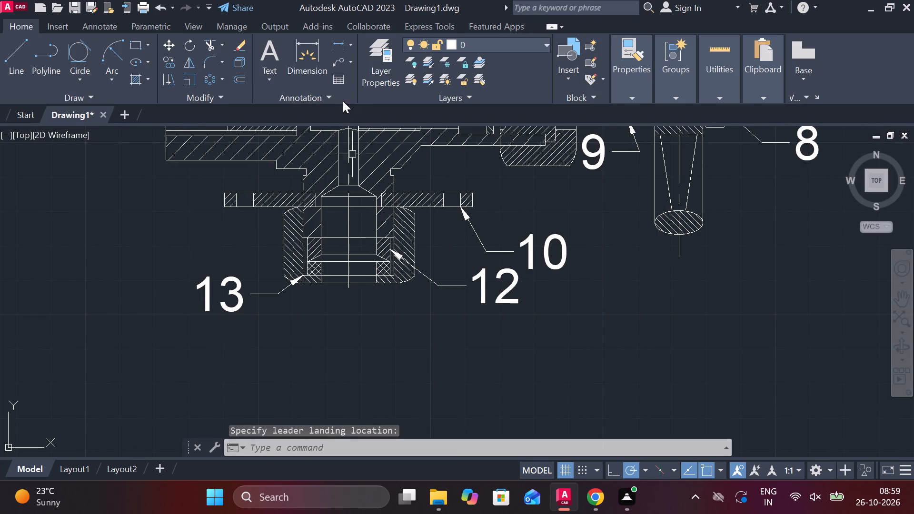
left_click(331, 63)
scroll(286, 240, "up", 1)
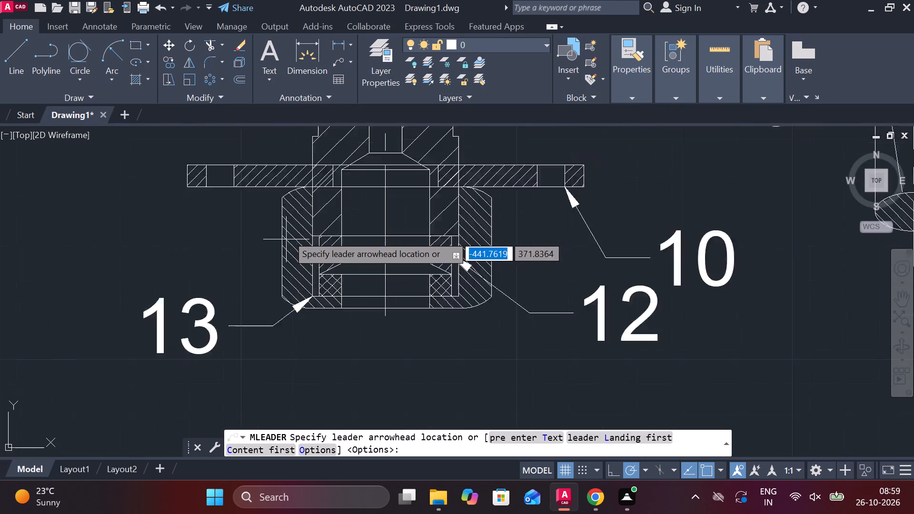
scroll(288, 234, "up", 2)
left_click(298, 199)
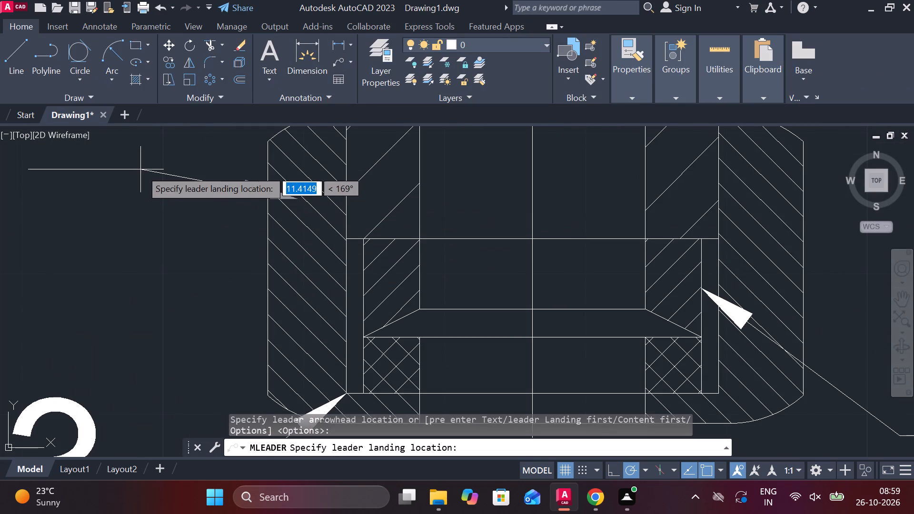
middle_click_drag(146, 170, 207, 198)
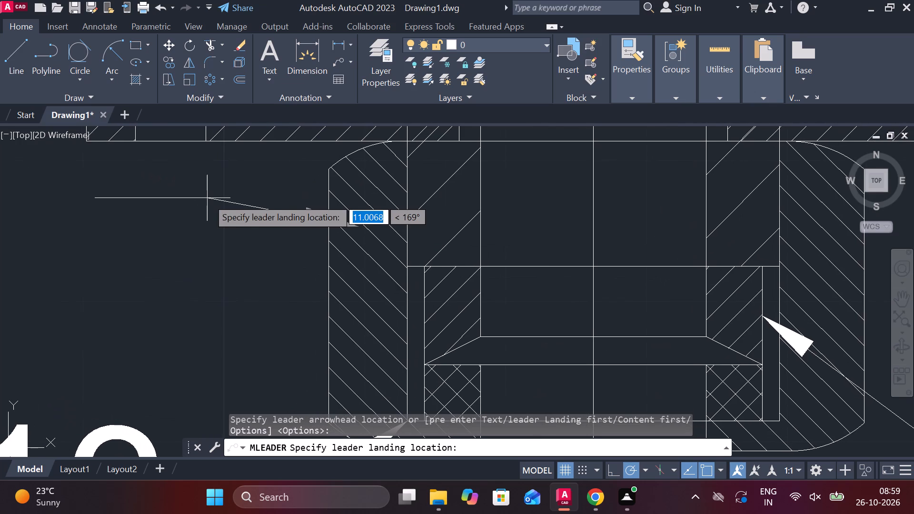
left_click(212, 190)
middle_click_drag(125, 216, 215, 299)
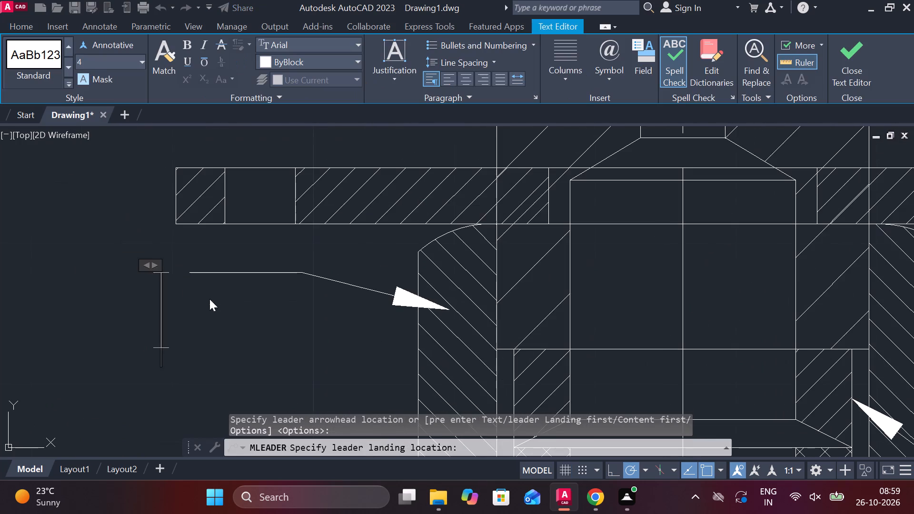
left_click(87, 59)
type("10")
key("Return")
type("11")
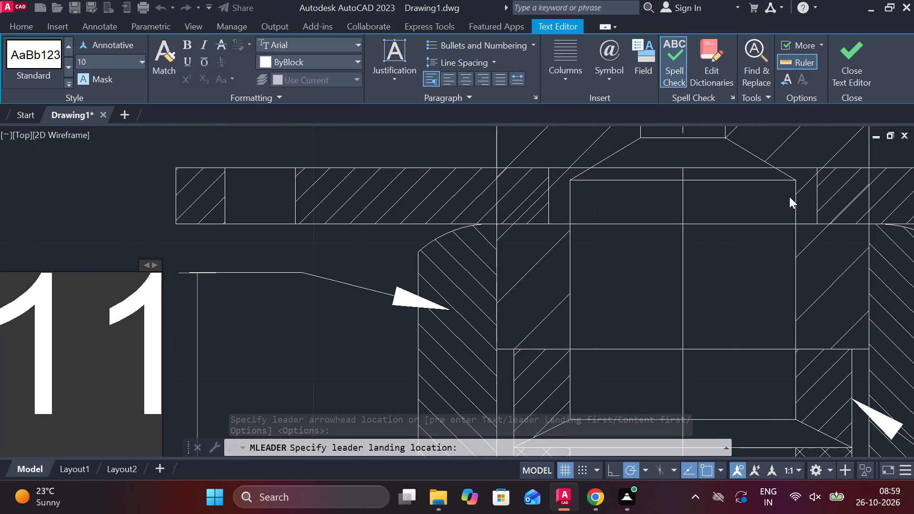
left_click(832, 81)
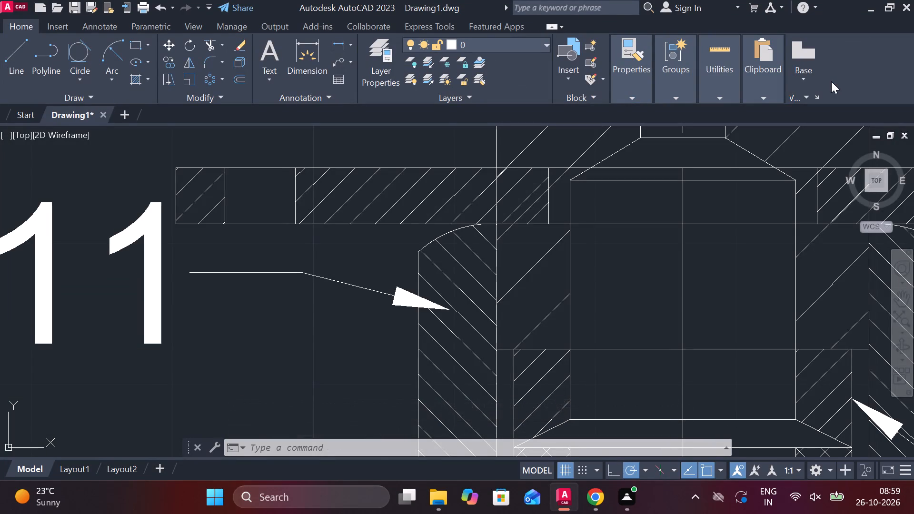
Erase the two overlapping vertical centre line pieces running through the bore of the lower union.
scroll(661, 247, "down", 2)
scroll(672, 306, "down", 1)
left_click(669, 292)
scroll(671, 285, "up", 2)
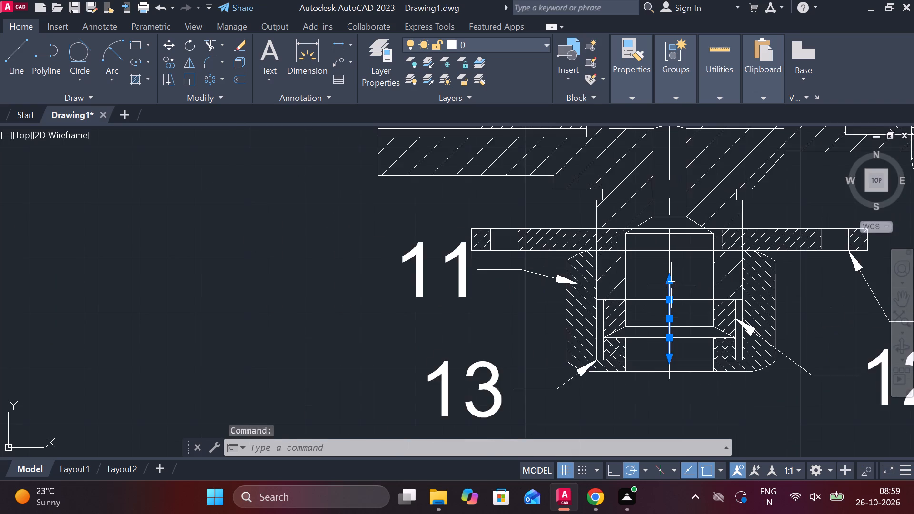
type("E")
key("space")
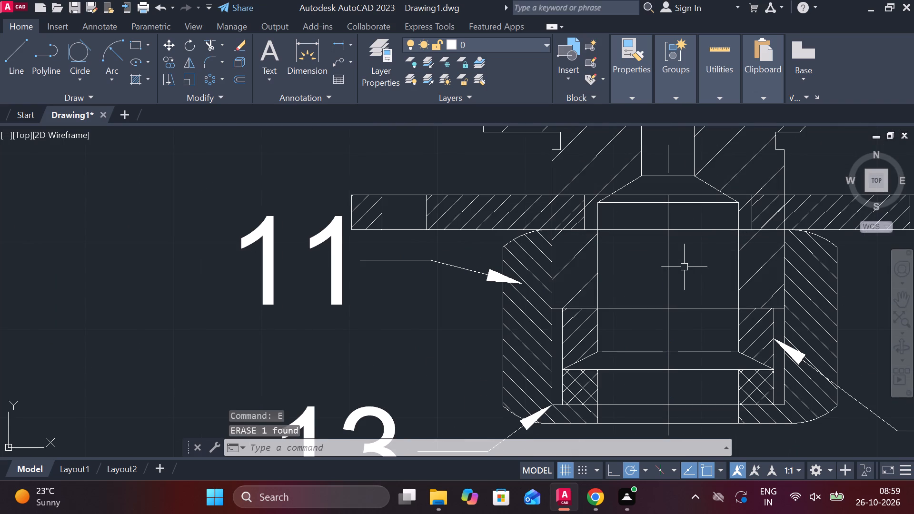
left_click(667, 258)
type("E")
key("space")
Stretch the upper end of the lower union's remaining centre line vertically to just above the top of the valve body.
left_click(670, 341)
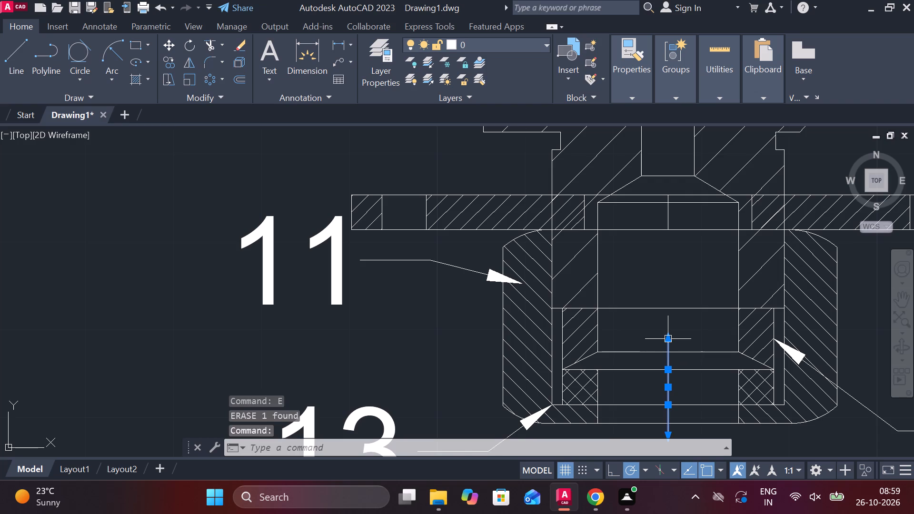
left_click(670, 342)
scroll(669, 200, "down", 1)
middle_click_drag(670, 206, 649, 312)
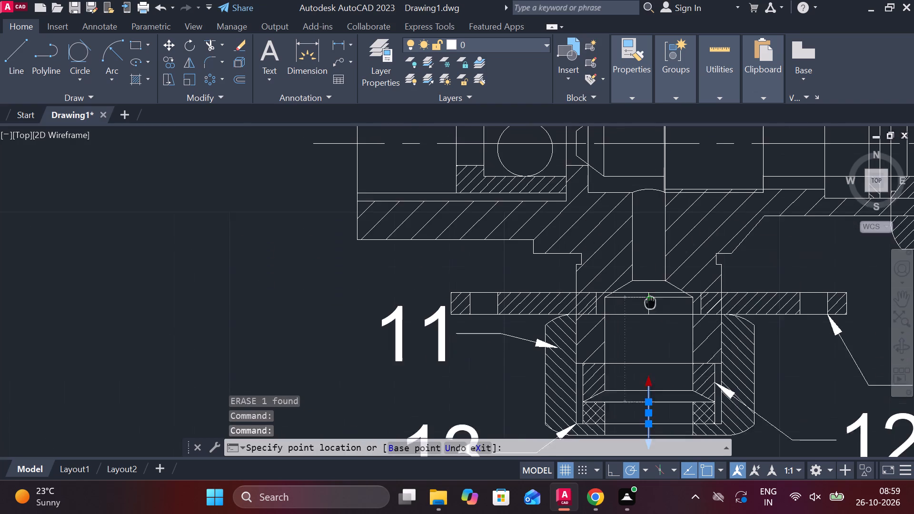
middle_click_drag(649, 312, 649, 313)
middle_click_drag(655, 203, 647, 311)
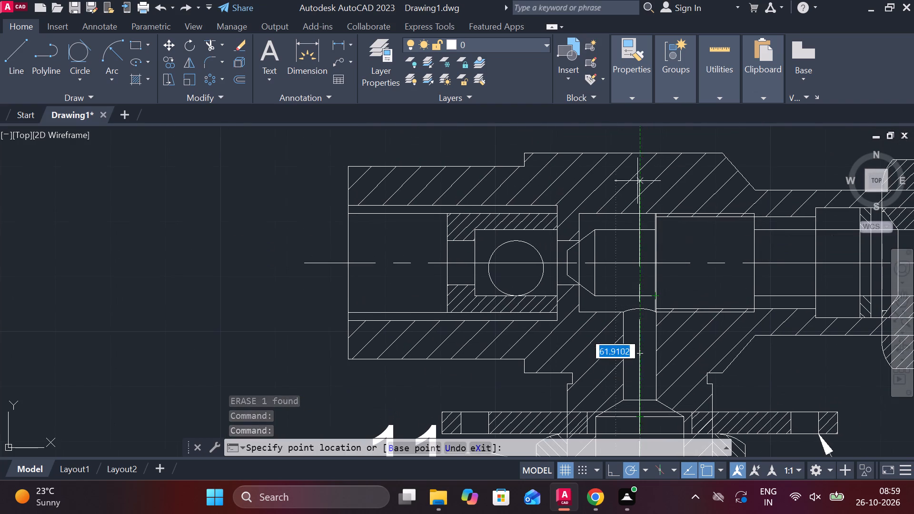
left_click(639, 128)
key("Escape")
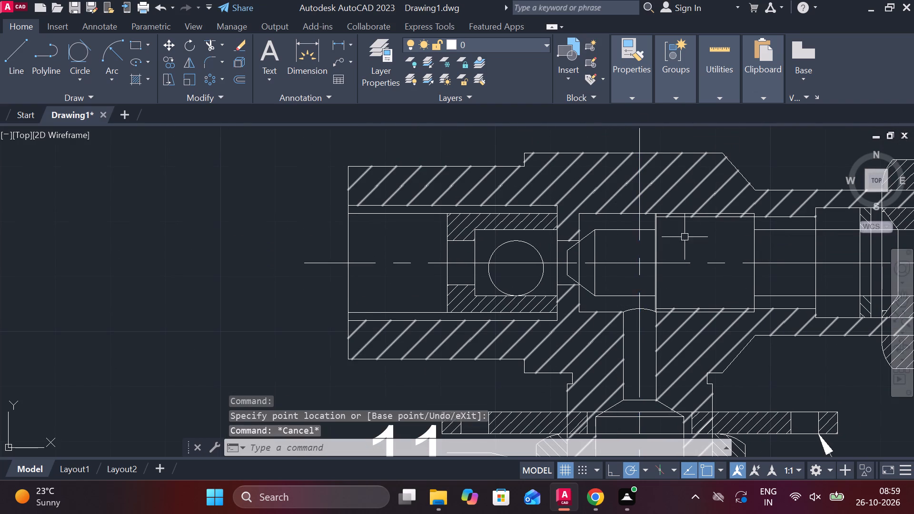
Add a multileader labelled 1 with text height 10, pointing to the valve body's bottom edge near its open inlet end.
scroll(665, 274, "down", 2)
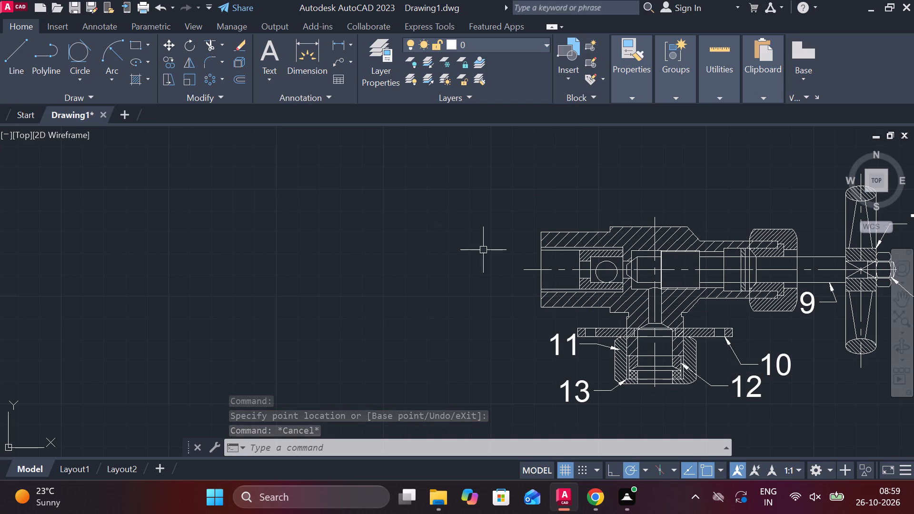
left_click(337, 59)
scroll(542, 365, "up", 3)
middle_click_drag(570, 234, 510, 360)
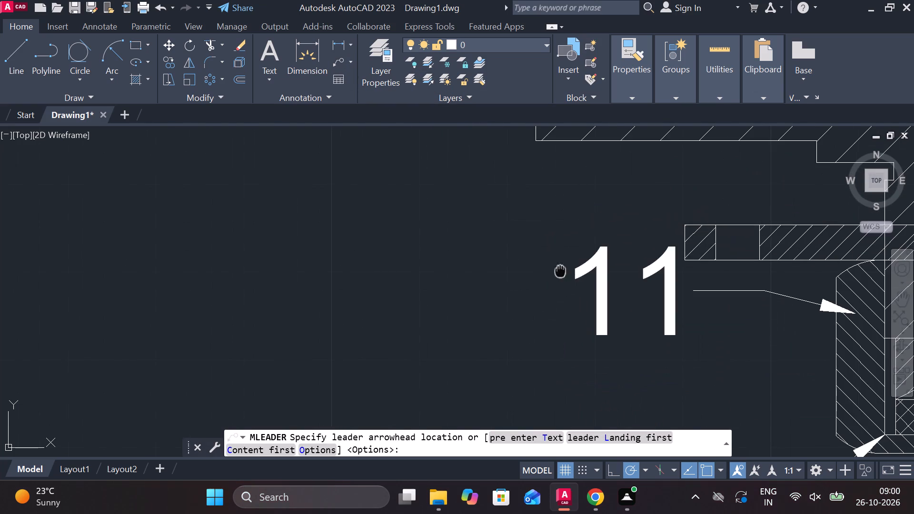
middle_click_drag(510, 360, 492, 378)
left_click(480, 285)
left_click(385, 333)
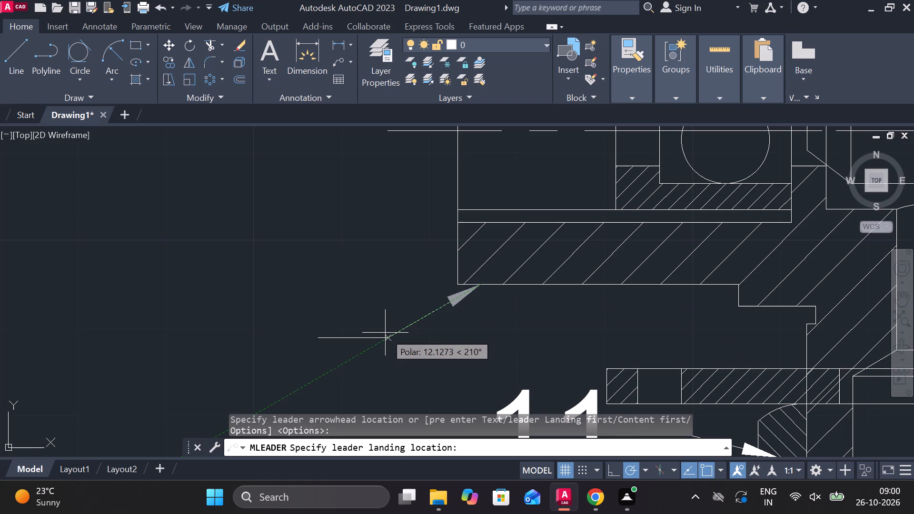
left_click(87, 62)
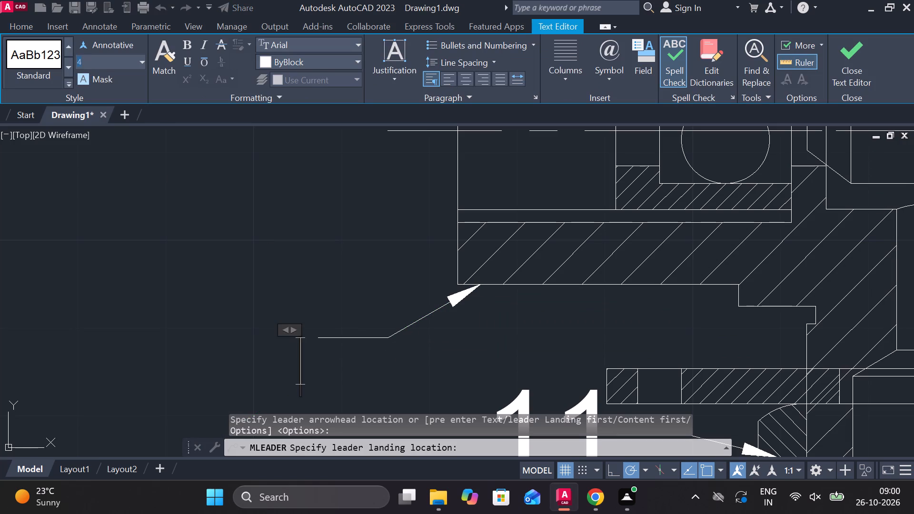
type("10")
key("Return")
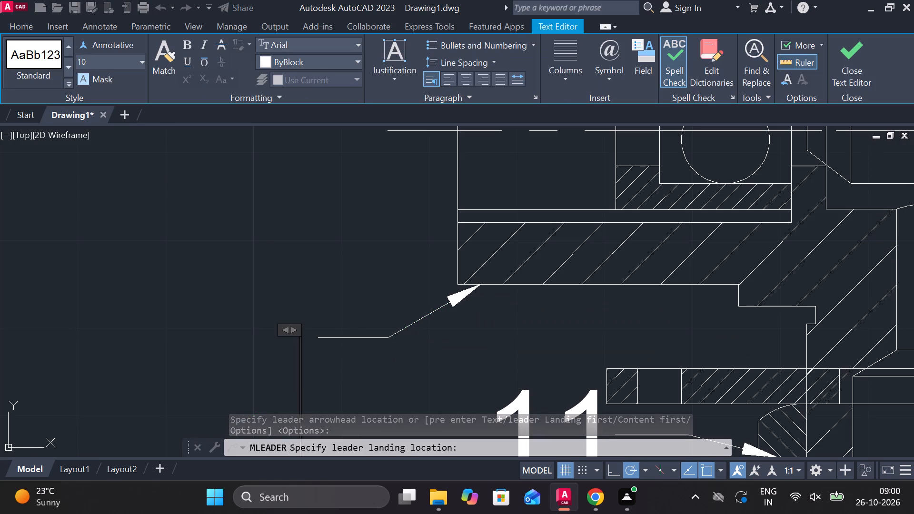
key("1")
left_click(852, 56)
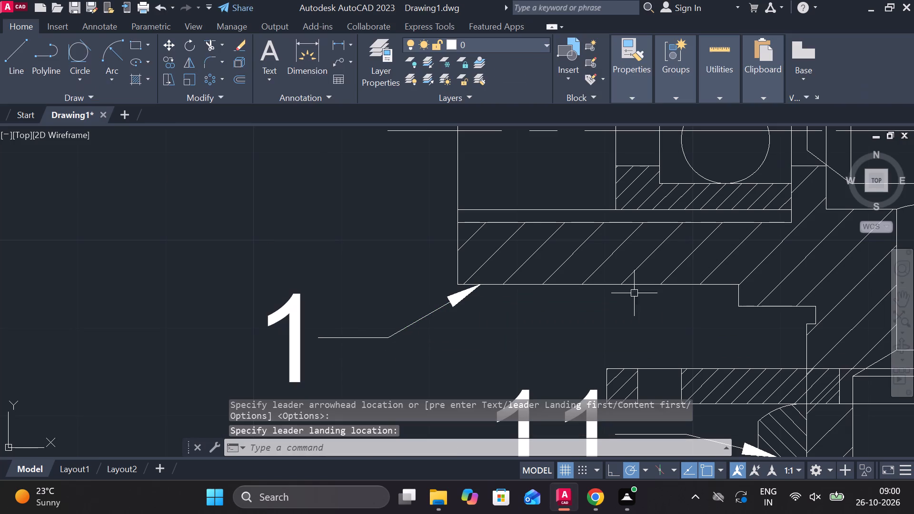
Add a multileader labelled 2 with text height 10, pointing to the ball inside the valve inlet, with its landing above the body.
scroll(560, 260, "down", 1)
middle_click_drag(561, 286, 459, 388)
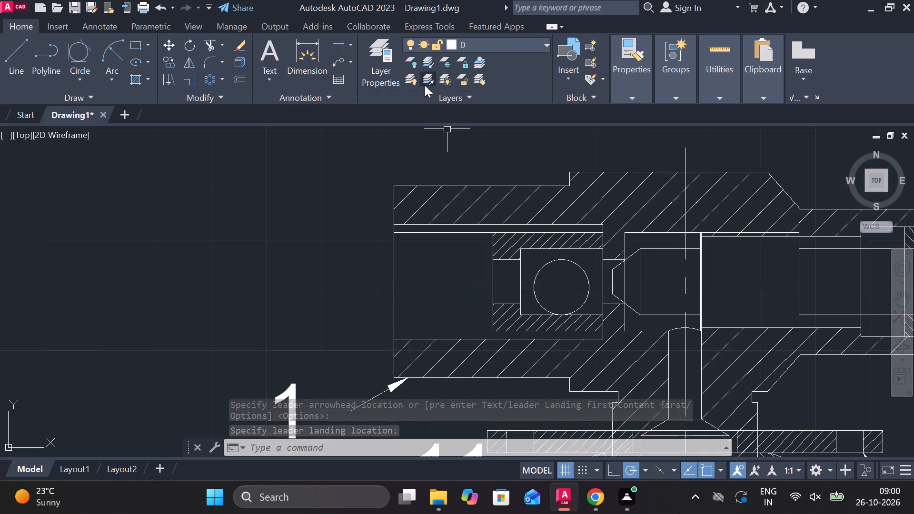
double_click(344, 60)
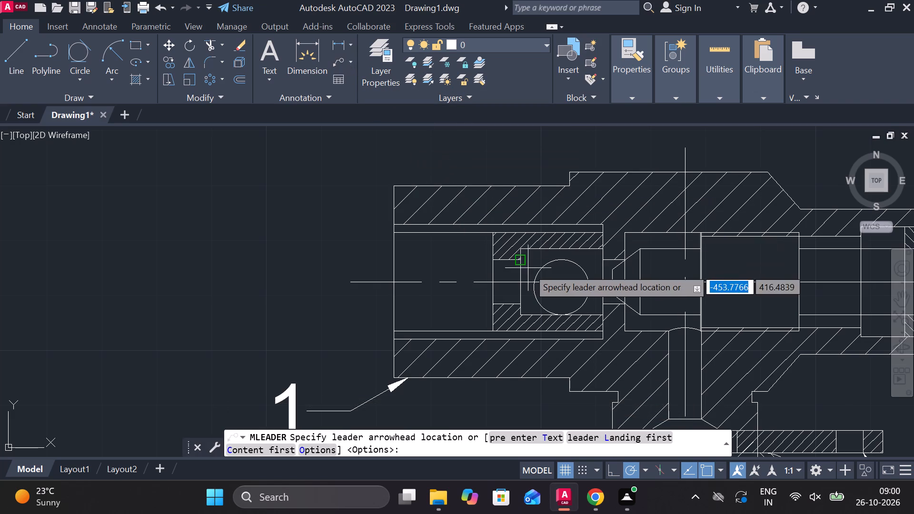
left_click_drag(545, 267, 540, 263)
middle_click_drag(468, 143, 486, 211)
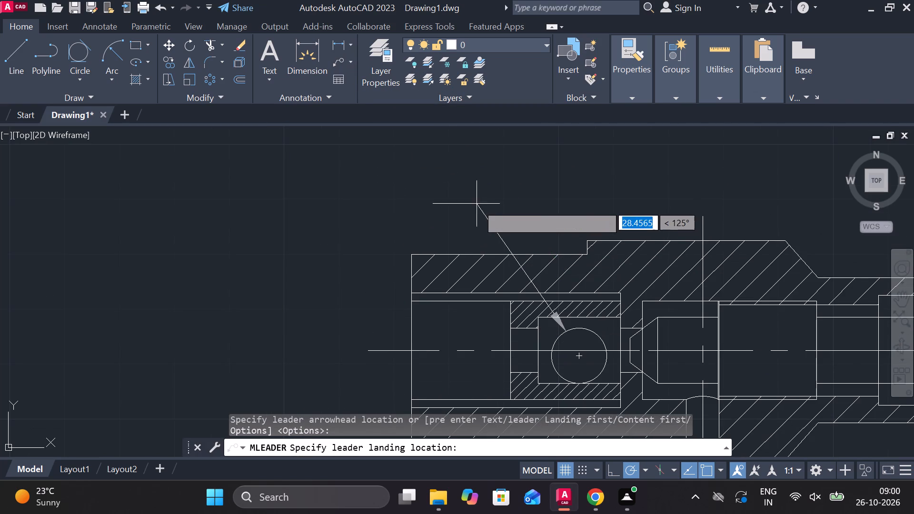
left_click(492, 204)
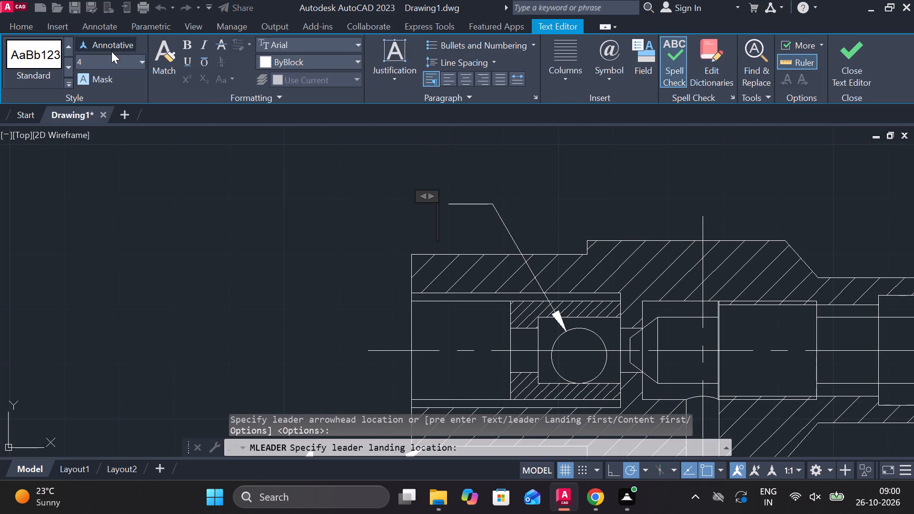
left_click(106, 59)
type("10")
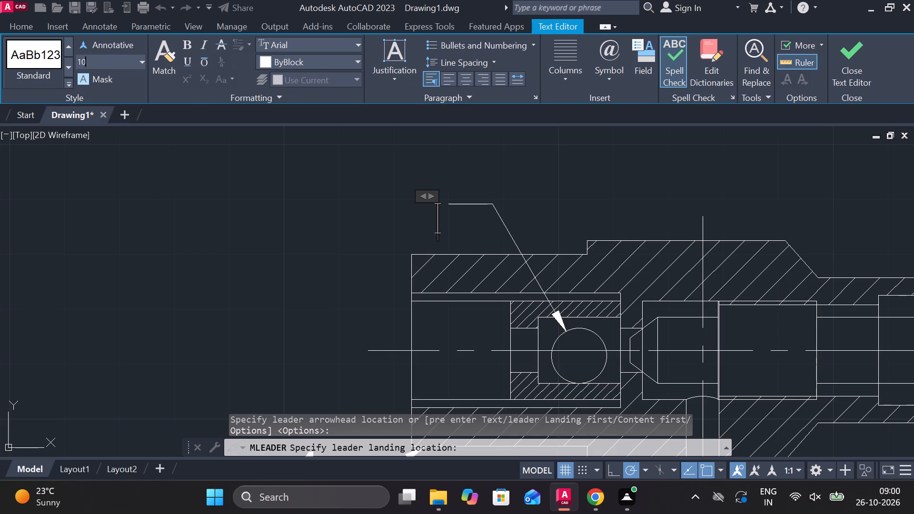
key("Return")
key("2")
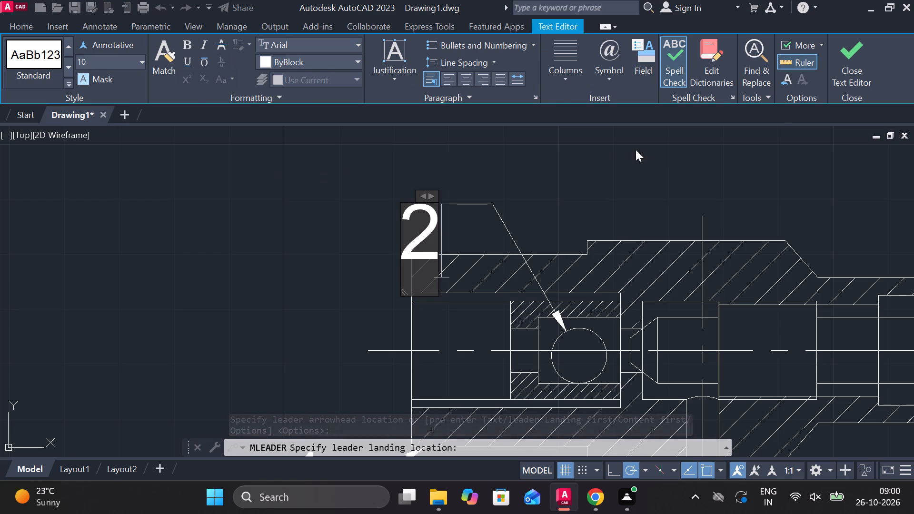
left_click(862, 58)
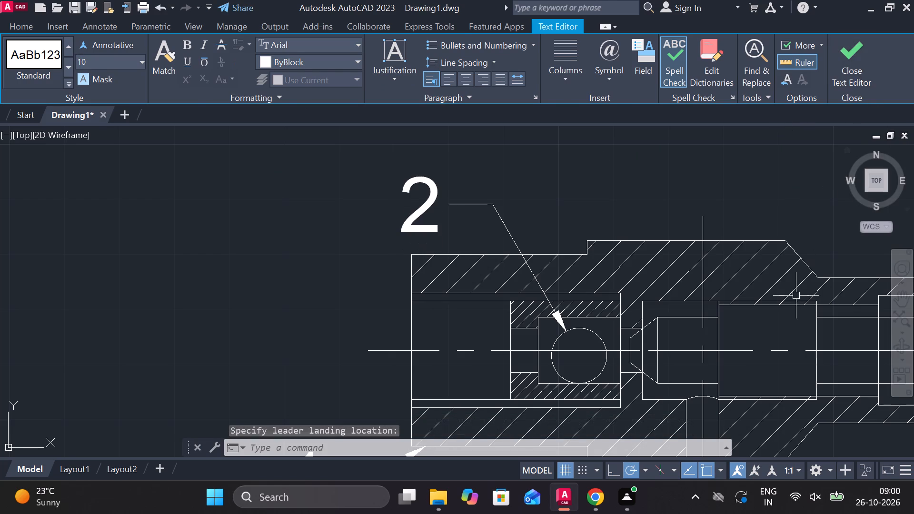
Add a multileader labelled 3 with text height 10, pointing to the top edge of the hatched sleeve around the ball.
left_click(341, 57)
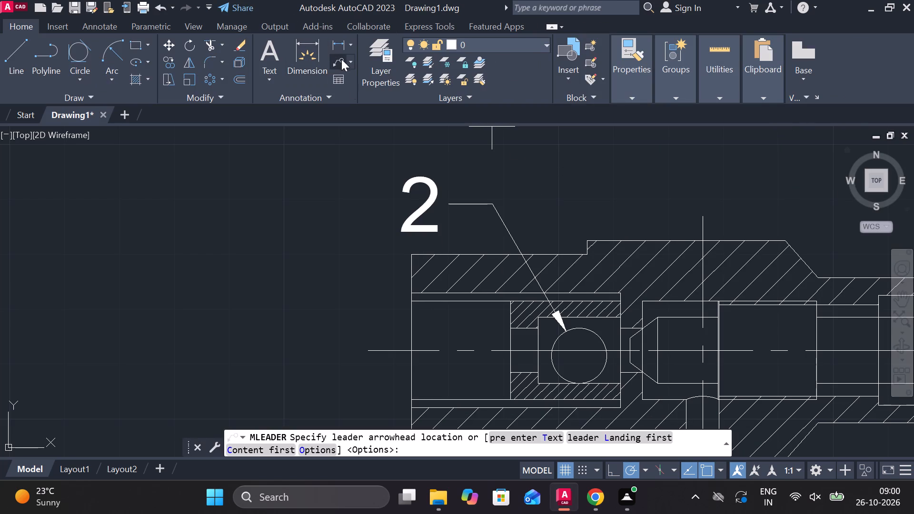
scroll(553, 293, "up", 1)
left_click(580, 309)
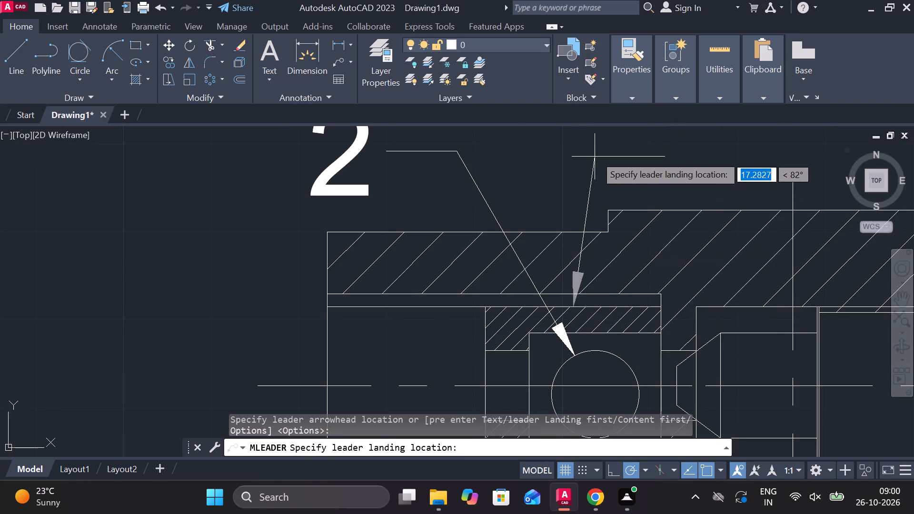
left_click(599, 150)
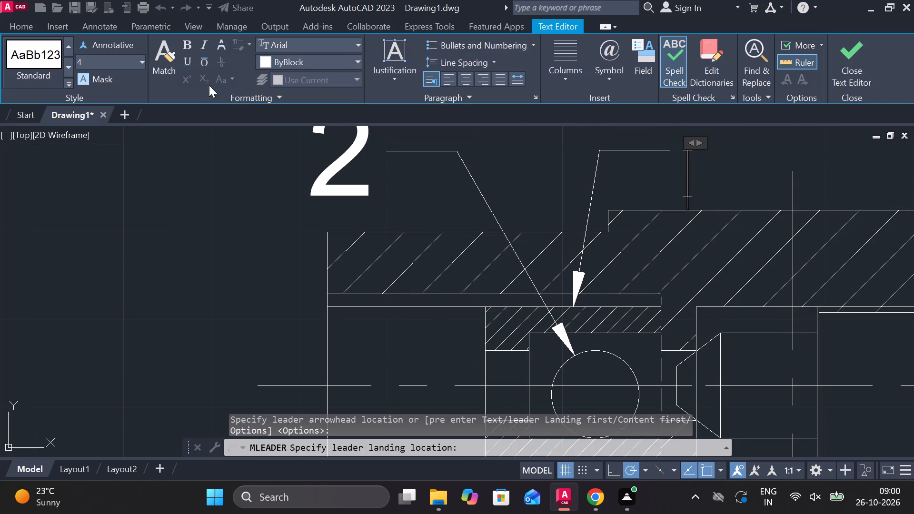
left_click(106, 66)
type("10")
key("Return")
key("3")
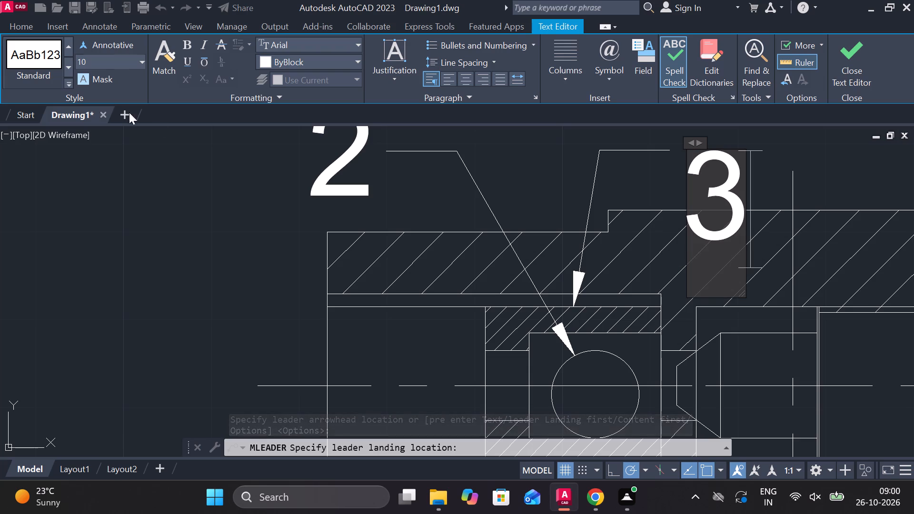
left_click(853, 68)
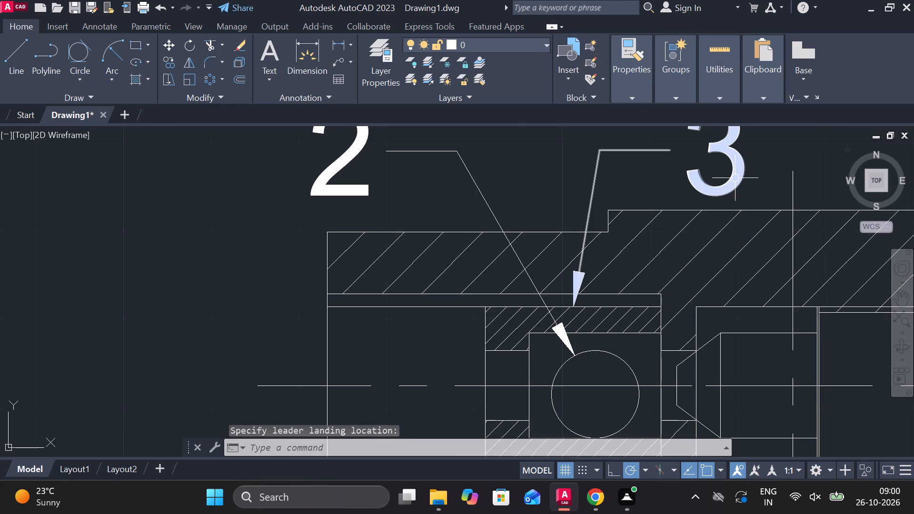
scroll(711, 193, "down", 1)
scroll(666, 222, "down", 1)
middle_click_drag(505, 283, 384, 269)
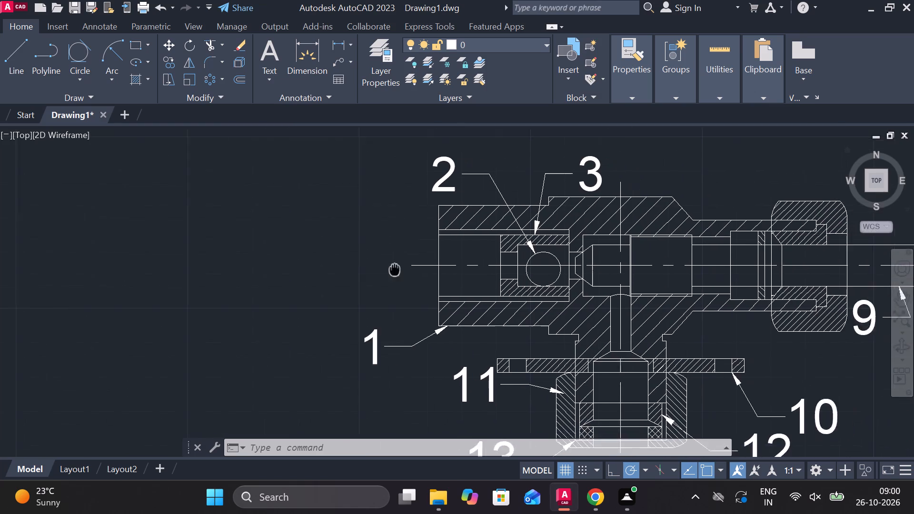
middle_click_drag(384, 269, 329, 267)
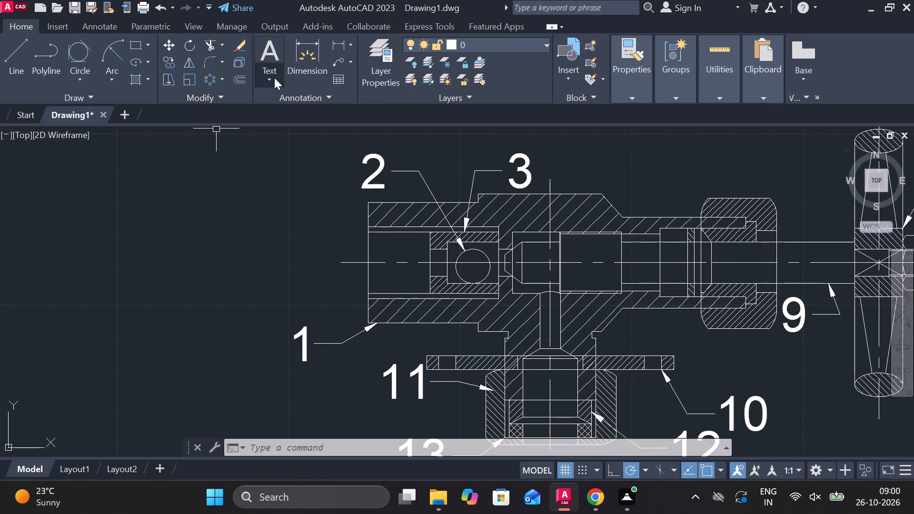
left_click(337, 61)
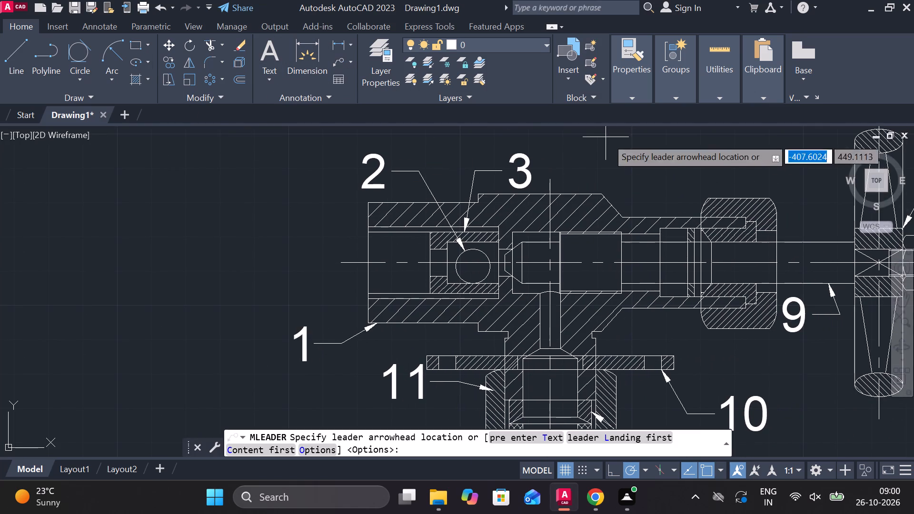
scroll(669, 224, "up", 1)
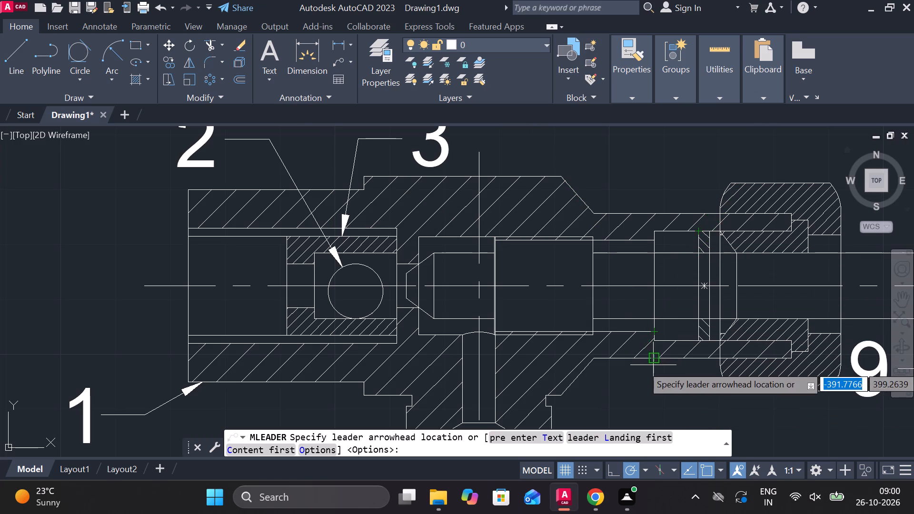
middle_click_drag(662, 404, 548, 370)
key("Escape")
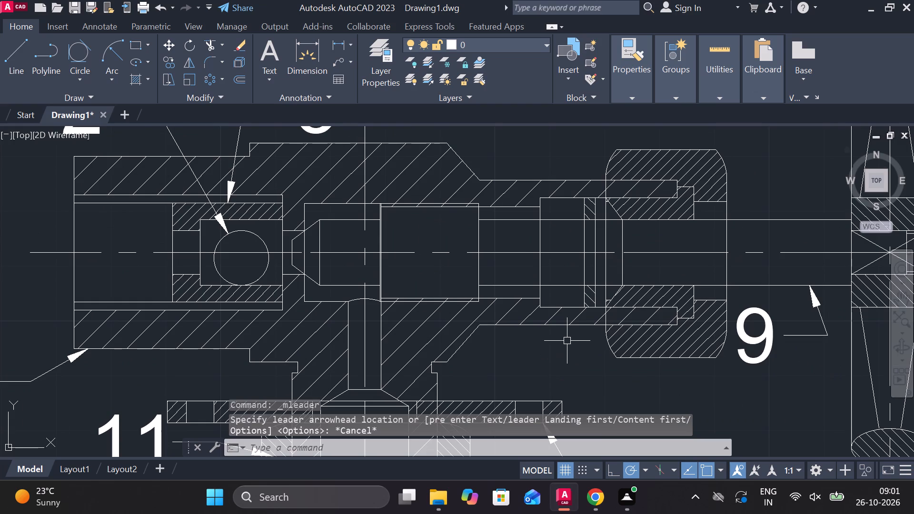
Trim the vertical edges of the small hatched ring and the adjoining gland where they cross the spindle, above and below its axis.
type("TR")
key("space")
left_click_drag(646, 245, 596, 237)
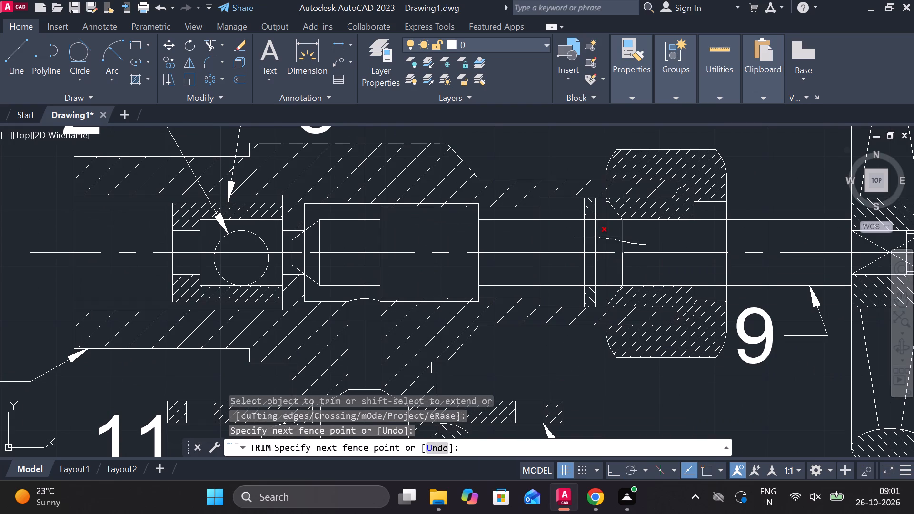
left_click_drag(596, 237, 576, 235)
left_click_drag(556, 276, 651, 268)
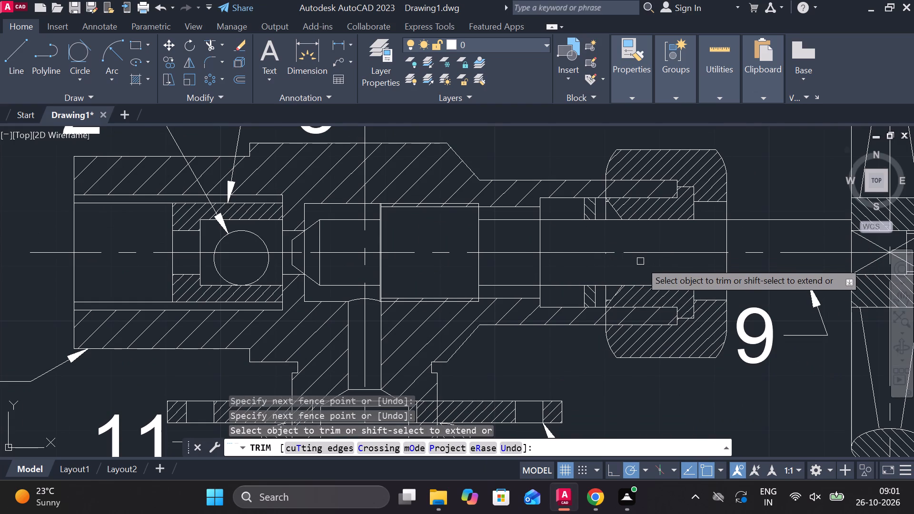
scroll(640, 261, "down", 1)
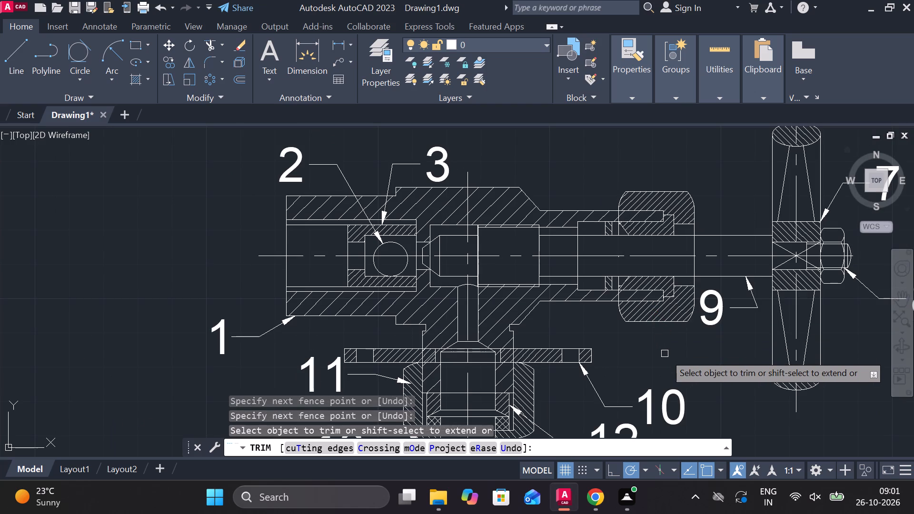
scroll(576, 285, "up", 2)
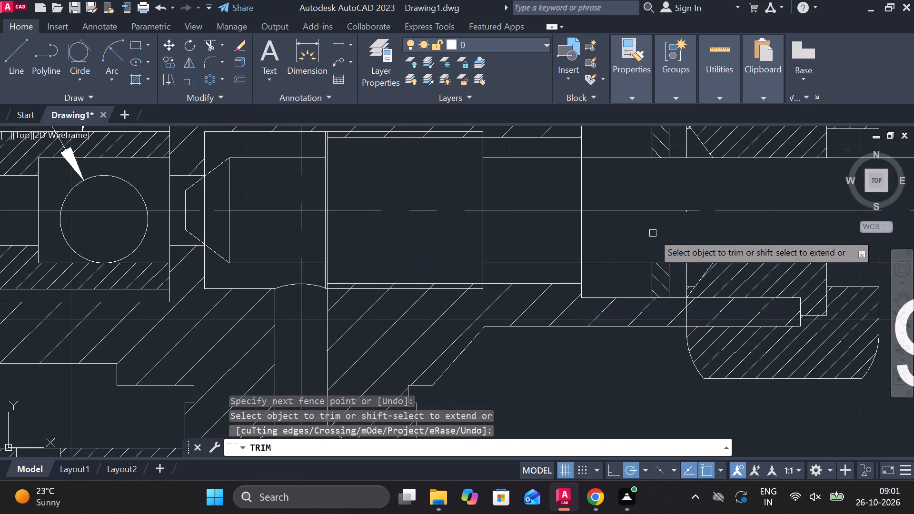
key("Escape")
Move the small ring's upper and lower outlines along the spindle to the inner end of the gland chamber, against the body shoulder.
left_click(672, 282)
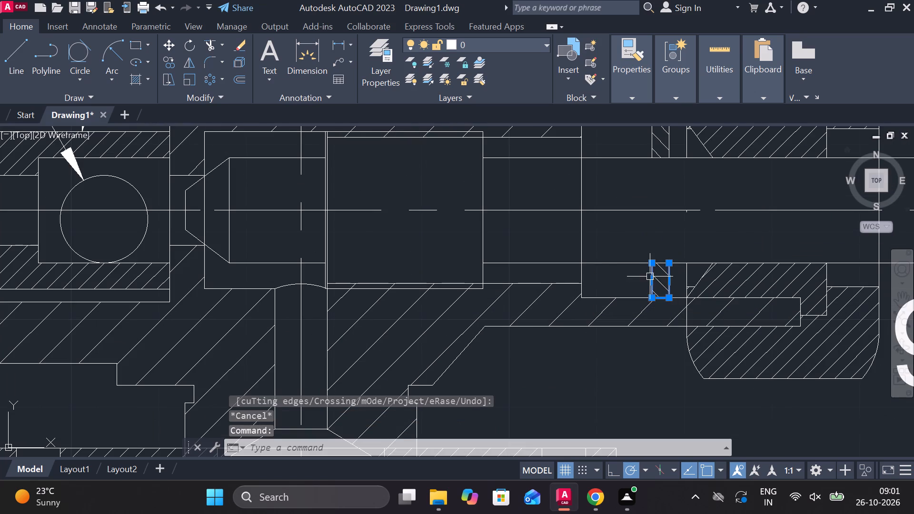
left_click(668, 142)
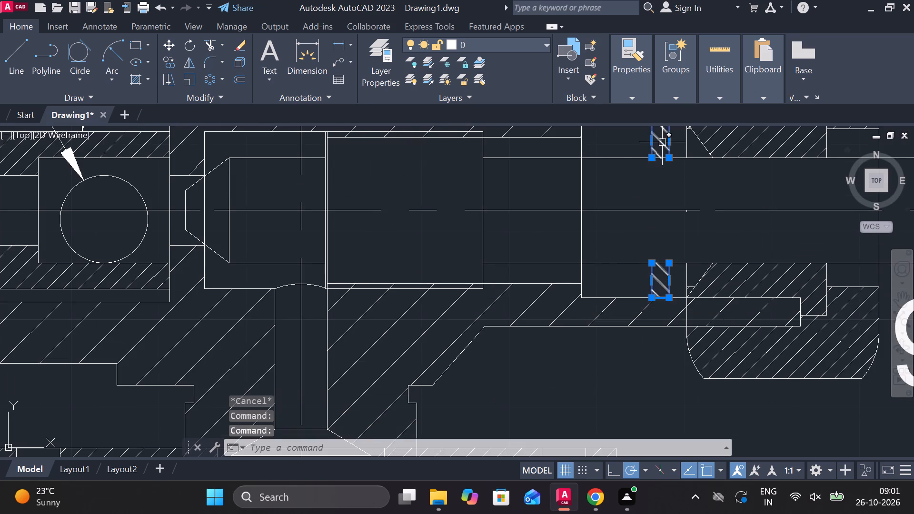
middle_click_drag(651, 149, 657, 176)
key("m")
key("Return")
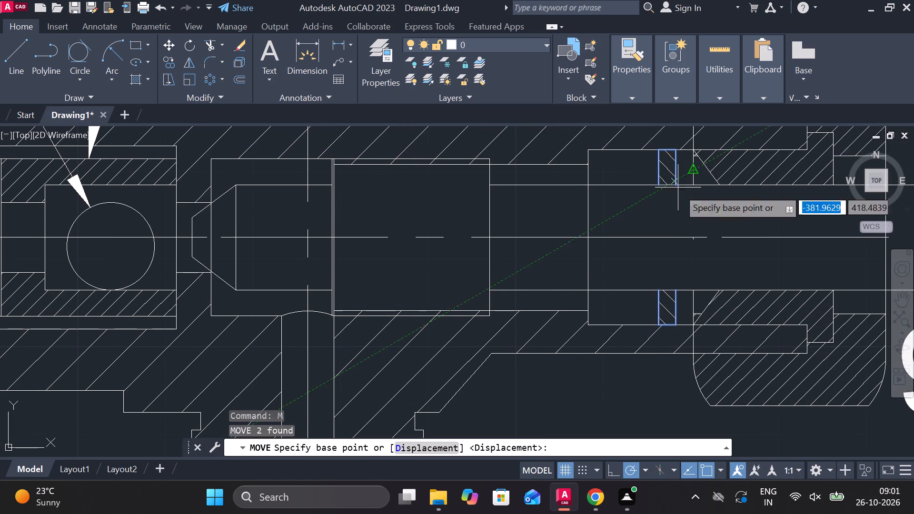
left_click(659, 287)
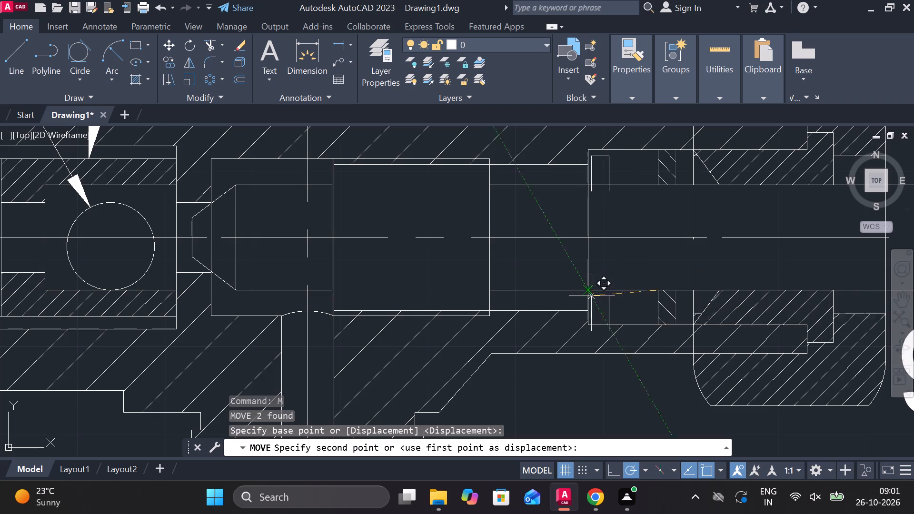
left_click(588, 291)
Erase the old ring hatch left behind at the ring's former position in the gland chamber.
left_click(665, 313)
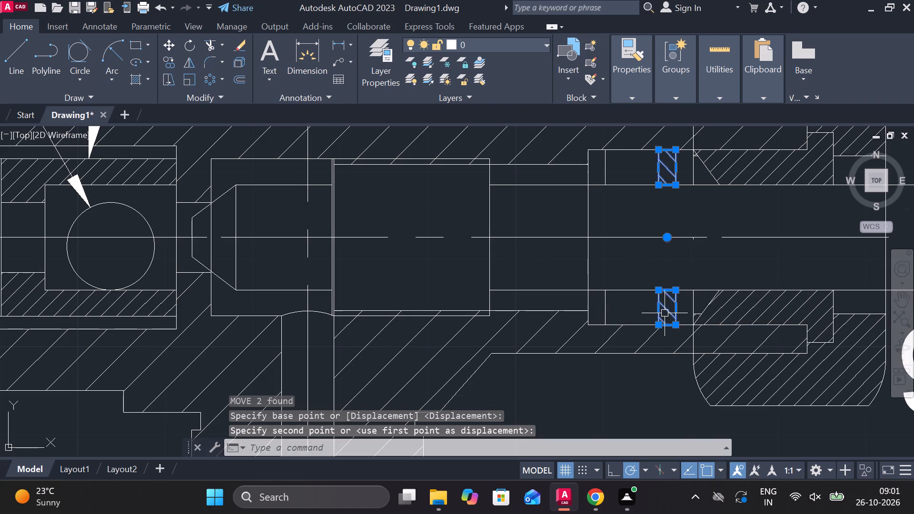
type("E")
key("space")
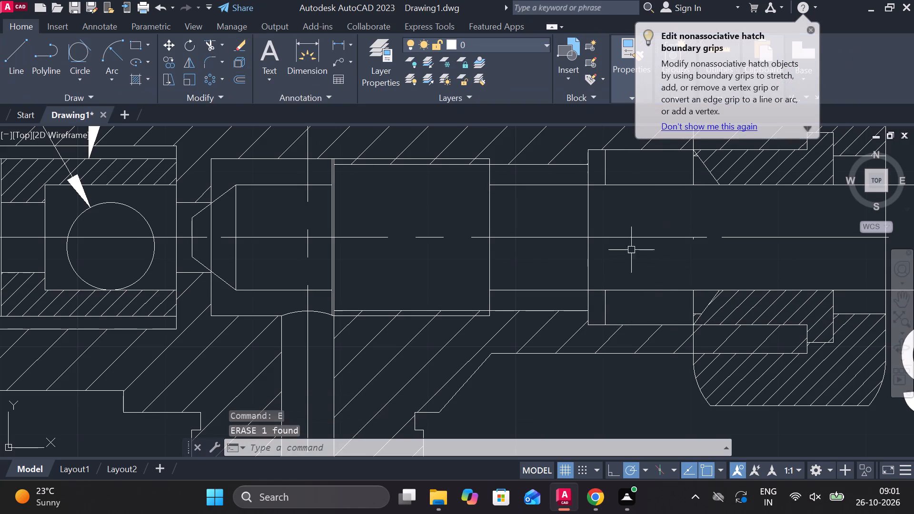
Hatch the upper and lower sections of the relocated ring at the inner end of the gland chamber.
left_click(135, 81)
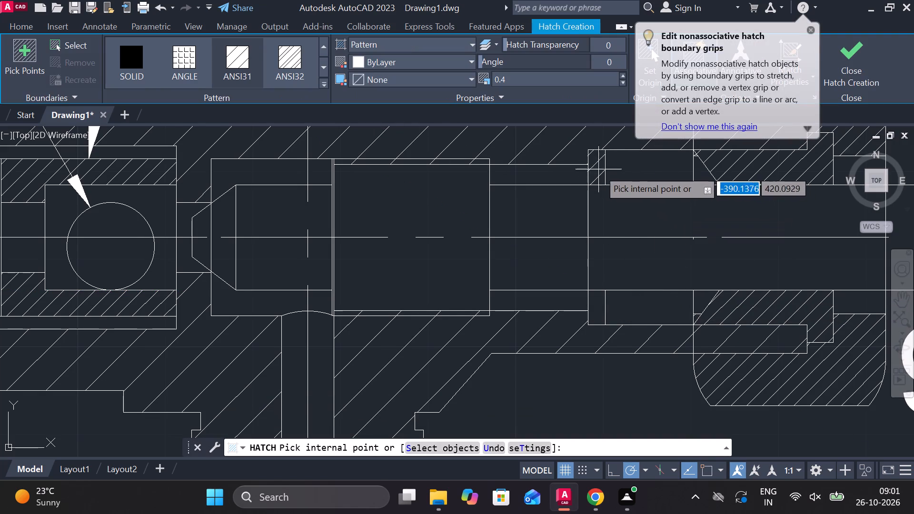
left_click(594, 168)
left_click(603, 308)
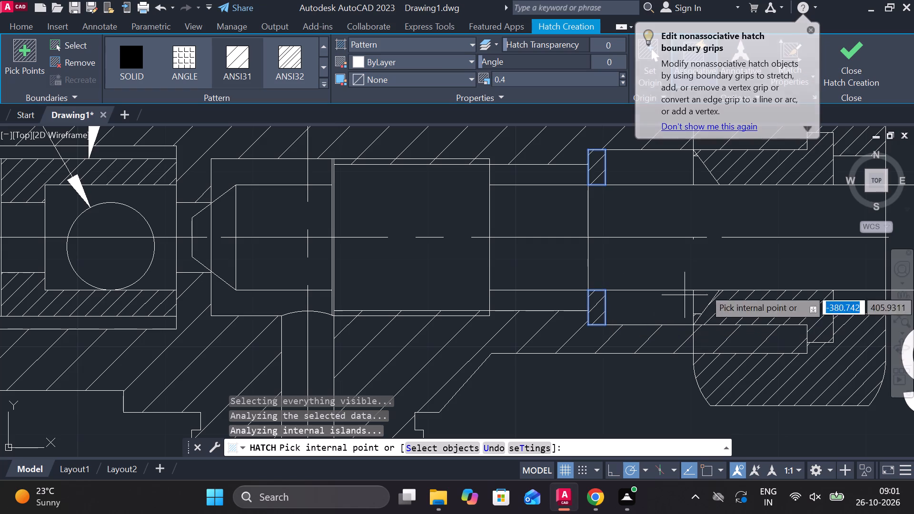
left_click(840, 63)
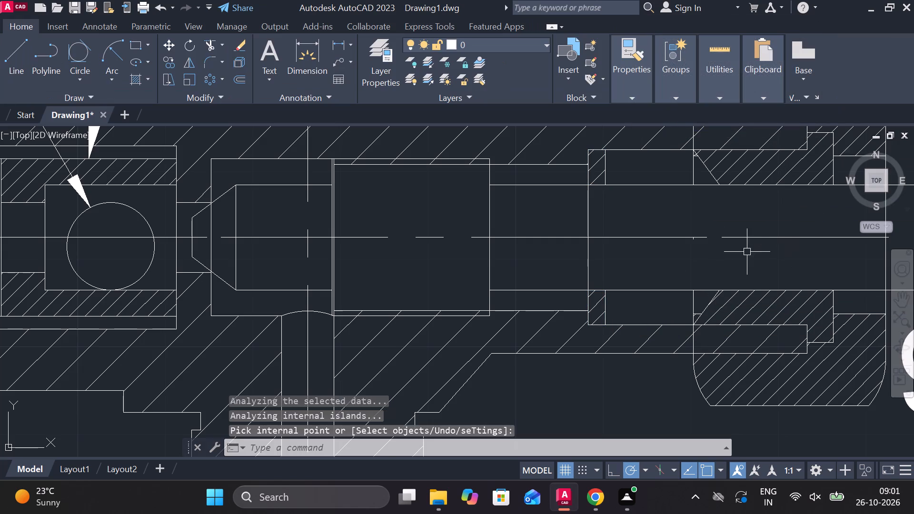
Erase the tiny leftover line segment beside the spindle's centre line at the gland's inner end.
scroll(696, 240, "up", 2)
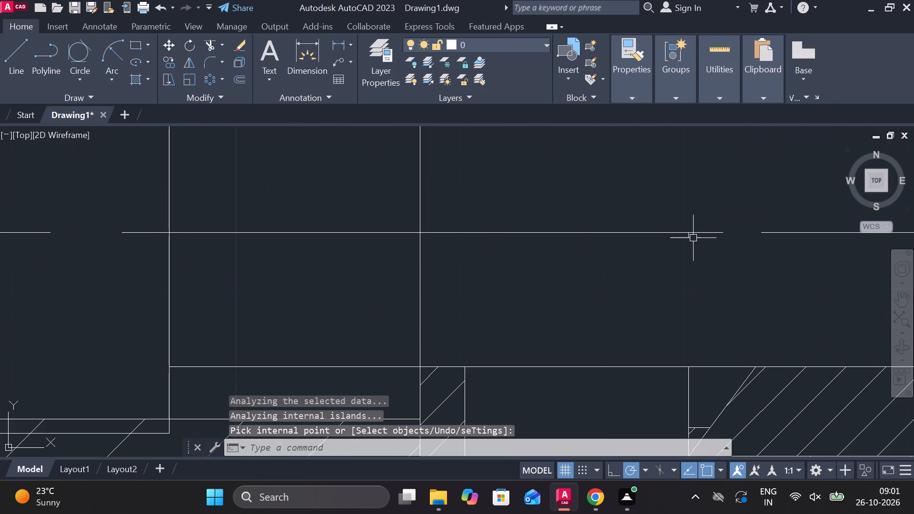
left_click(692, 237)
type("E")
key("space")
scroll(736, 262, "down", 4)
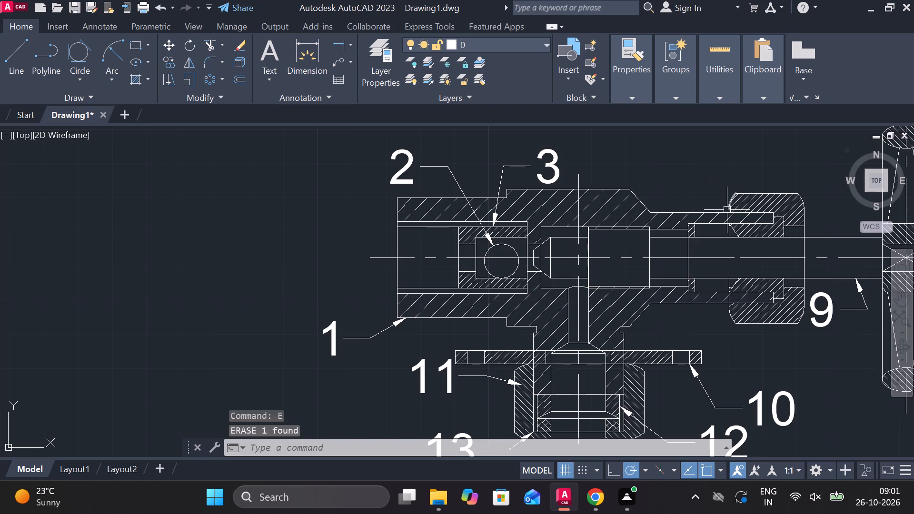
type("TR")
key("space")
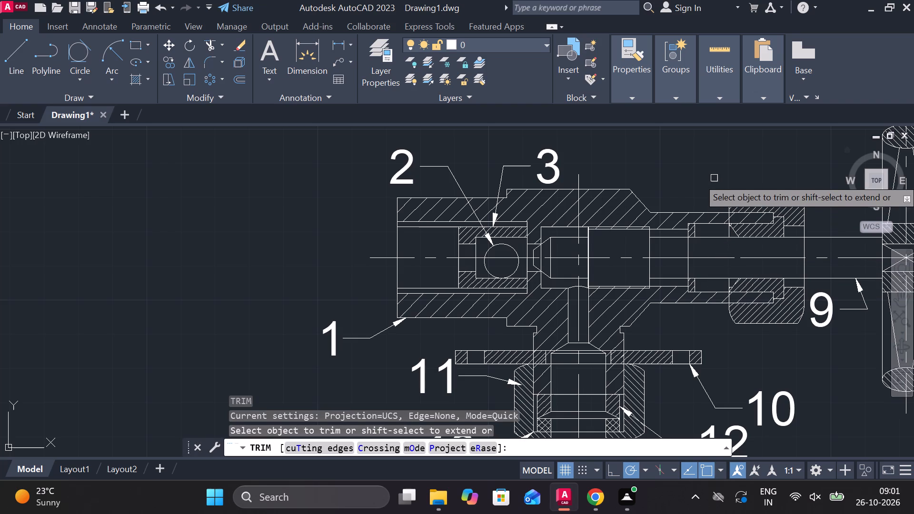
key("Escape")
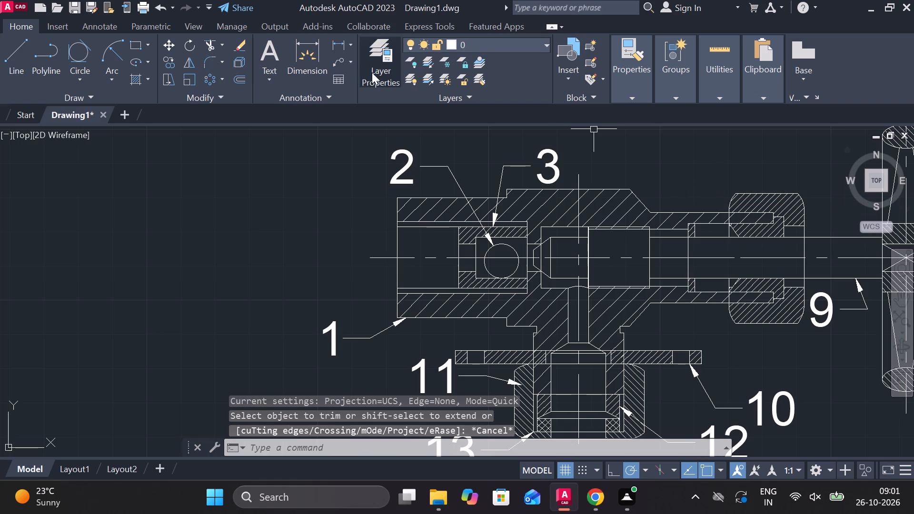
Add a multileader labelled 4 with text height 10, pointing to the top of the hatched ring, with its landing above the body's neck.
left_click(336, 65)
scroll(672, 218, "up", 1)
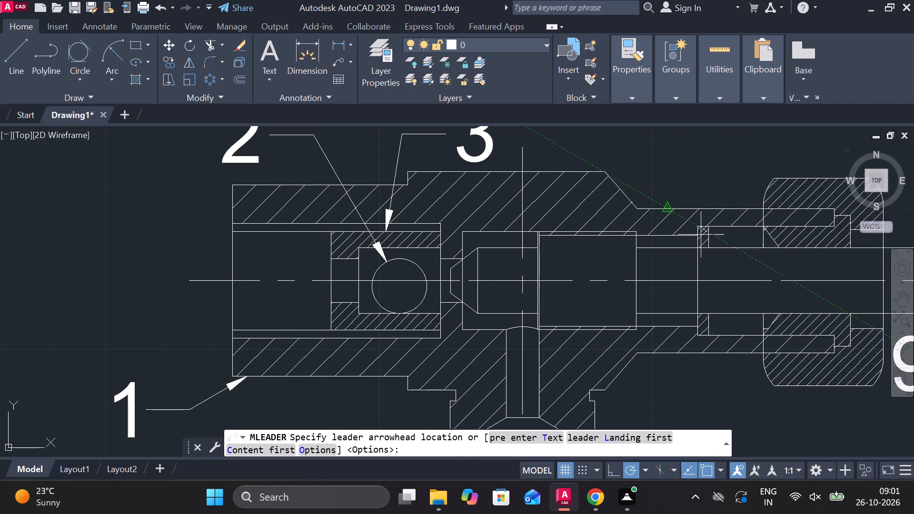
left_click(701, 226)
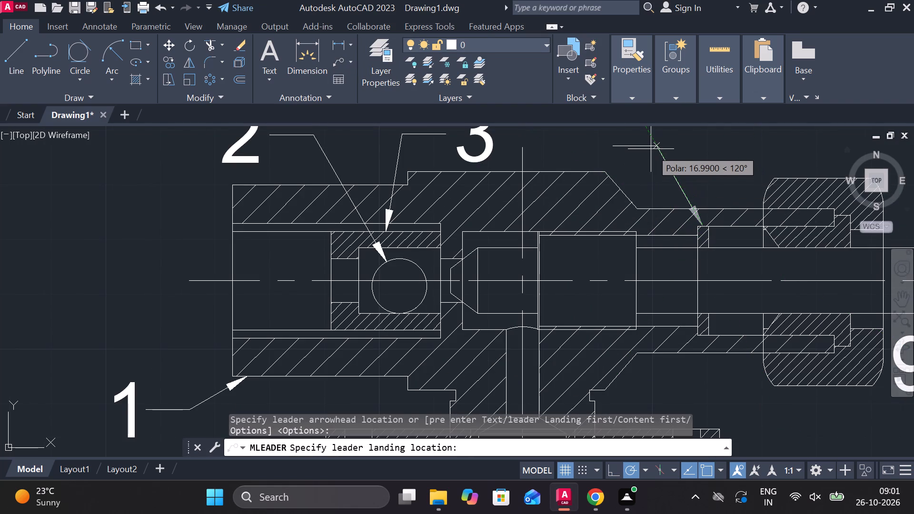
left_click(651, 149)
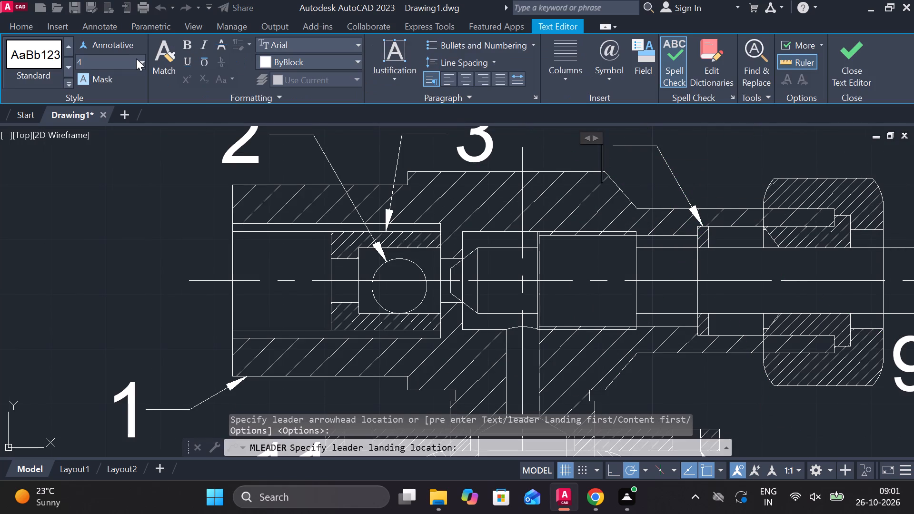
left_click(132, 59)
type("10")
key("Return")
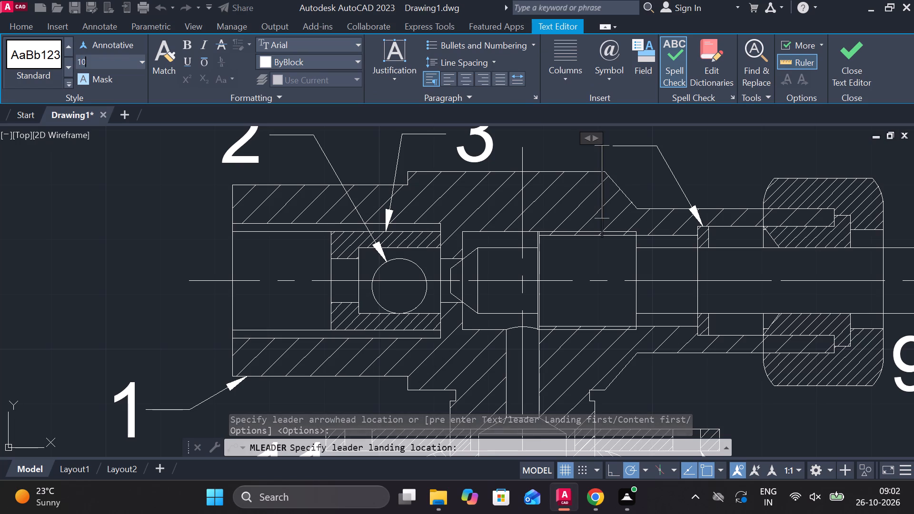
key("4")
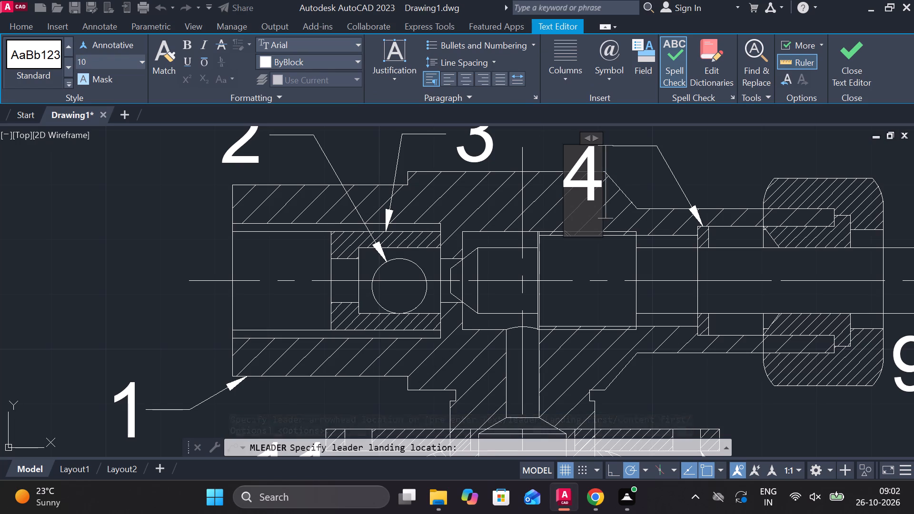
left_click(835, 58)
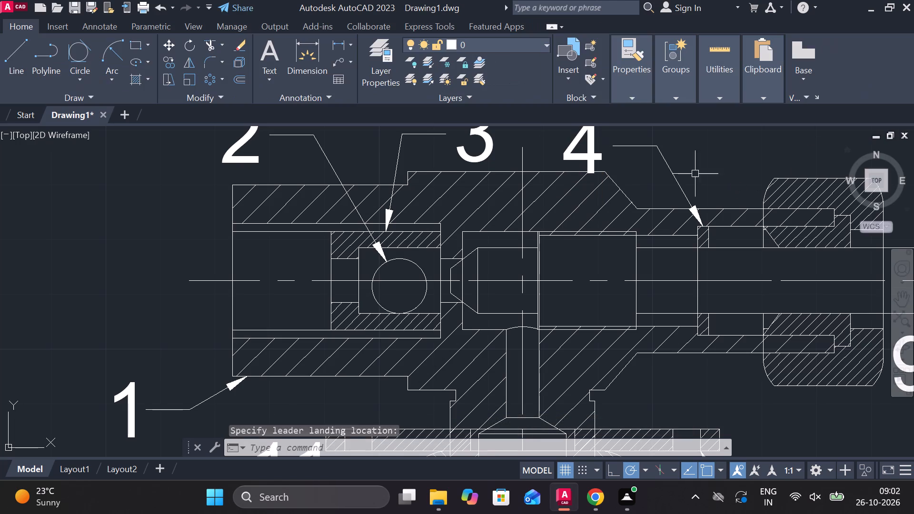
Raise the landing of leader 4 so its number sits clear of the valve body's top edge.
middle_click_drag(693, 172, 685, 219)
left_click(647, 197)
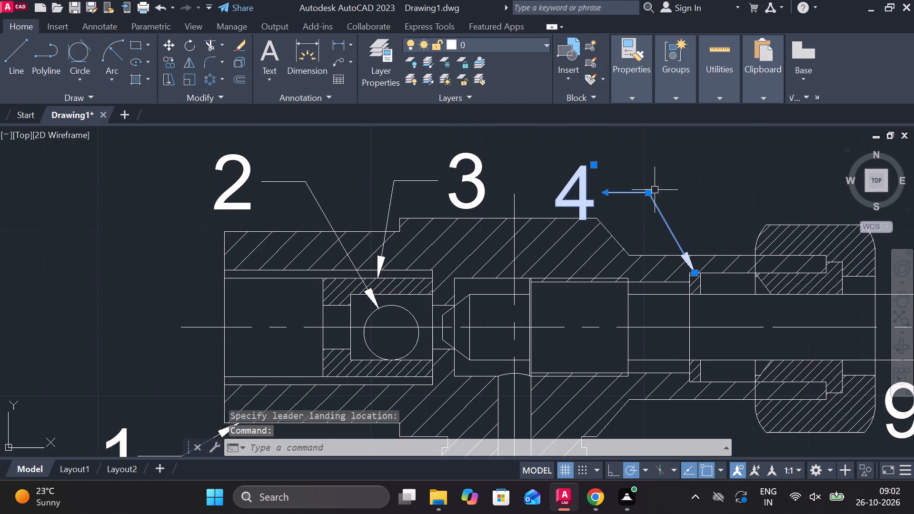
left_click(651, 191)
left_click(645, 175)
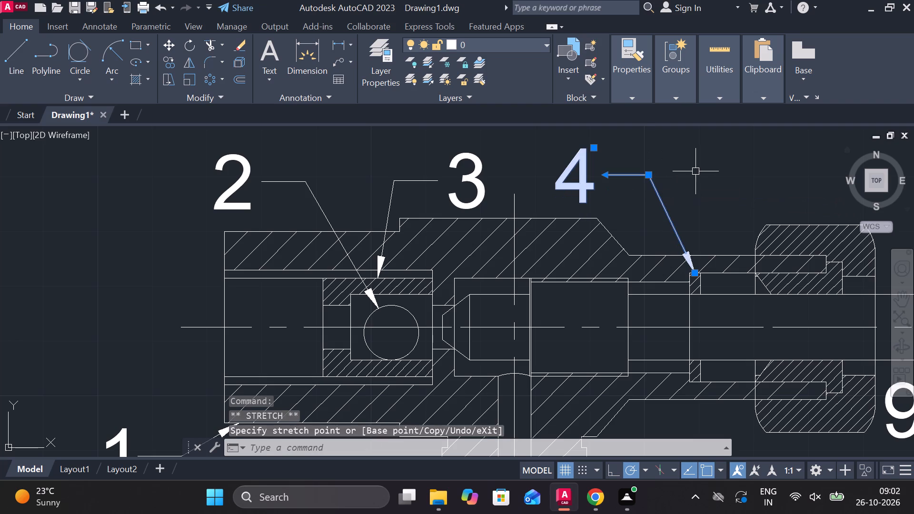
key("Escape")
Add a multileader labelled 5 with text height 10, pointing to the edge between the hatched nut and the body's neck.
middle_click_drag(695, 171, 584, 173)
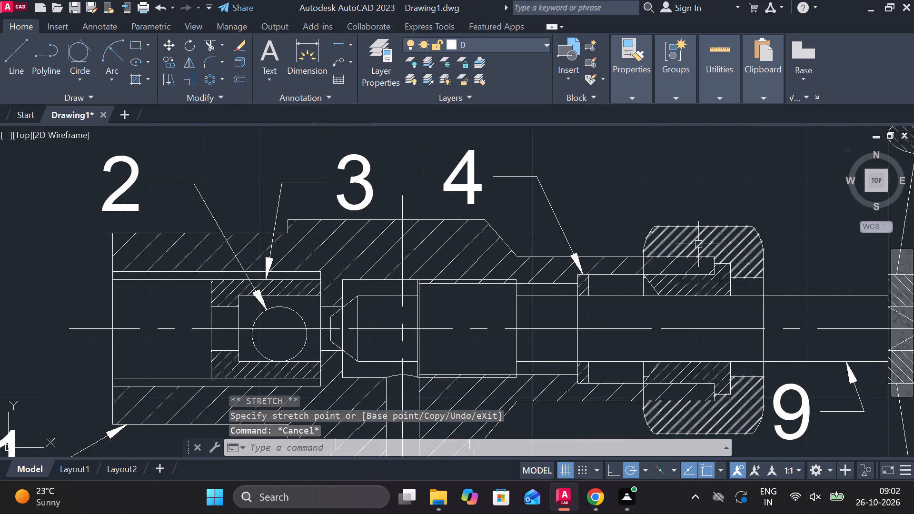
middle_click_drag(722, 258, 591, 272)
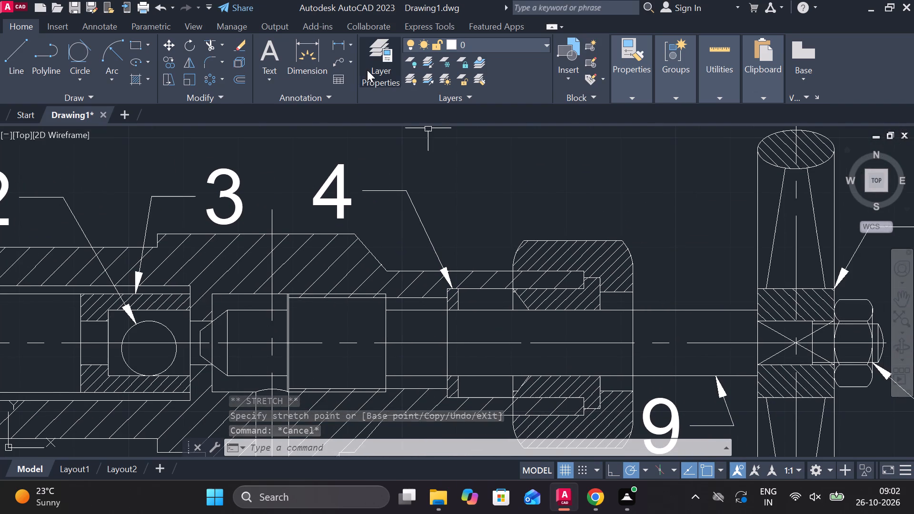
left_click(335, 62)
left_click(551, 267)
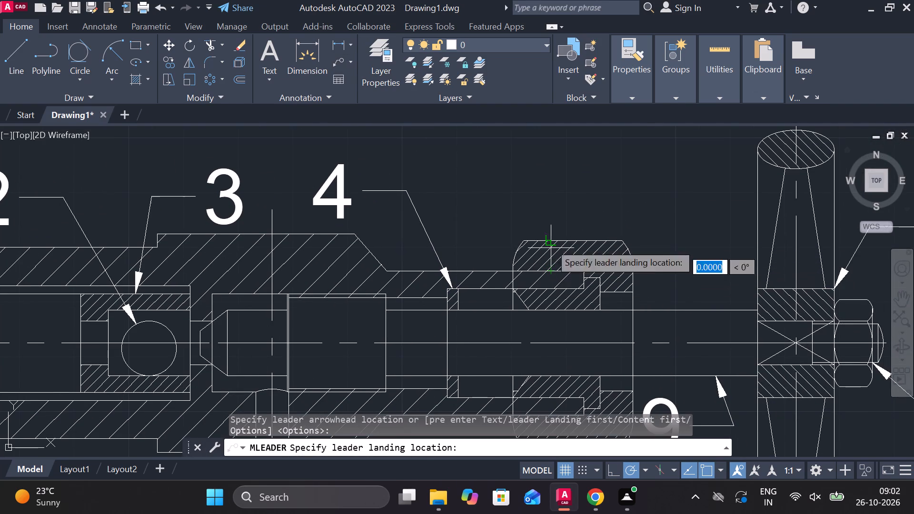
left_click(530, 181)
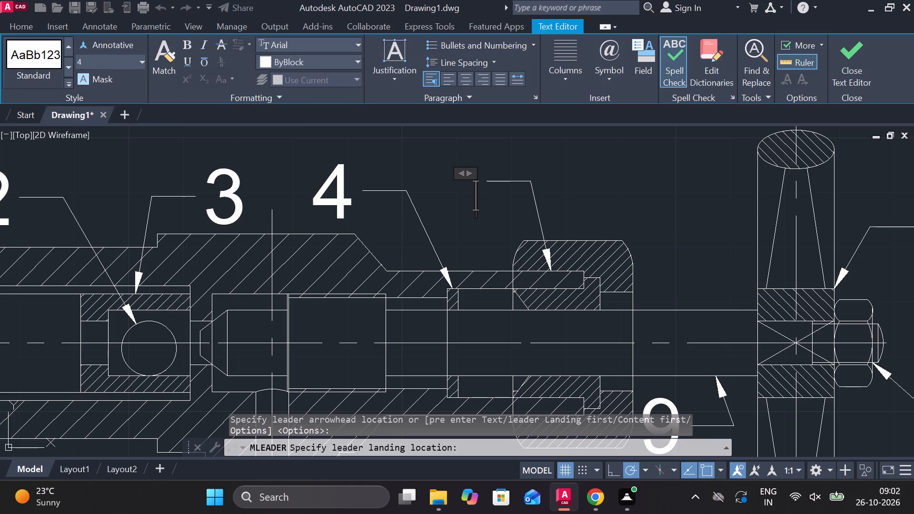
left_click(110, 63)
type("10")
key("Return")
key("5")
left_click(846, 61)
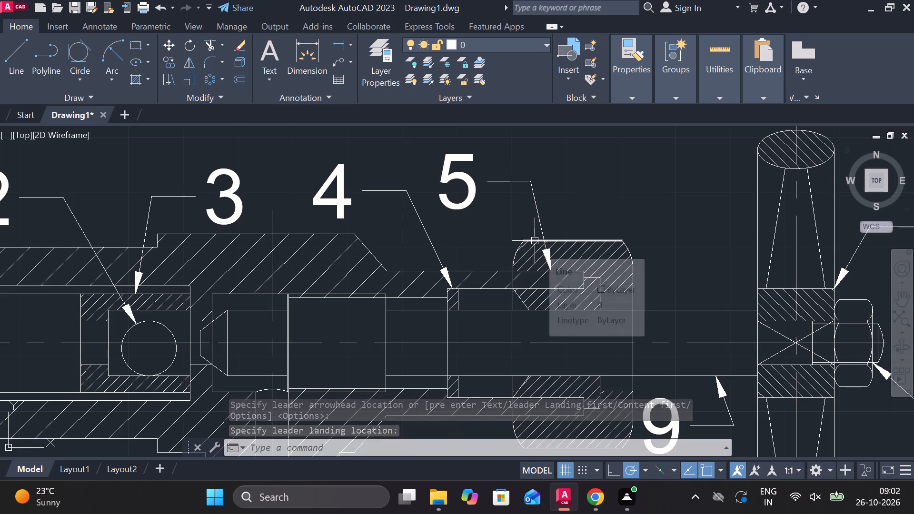
Add a multileader labelled 6 with text height 10, pointing to the top edge of the gland's flange inside the nut.
left_click(331, 60)
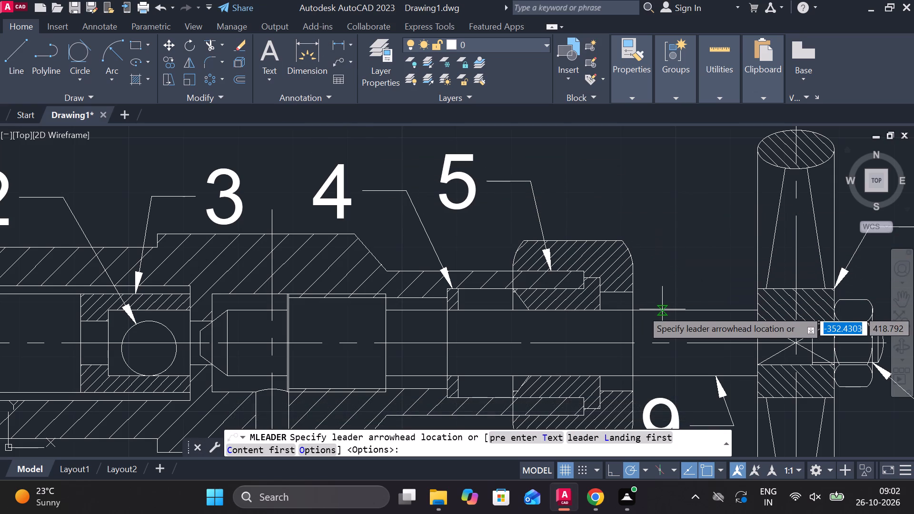
scroll(662, 309, "up", 1)
left_click(547, 264)
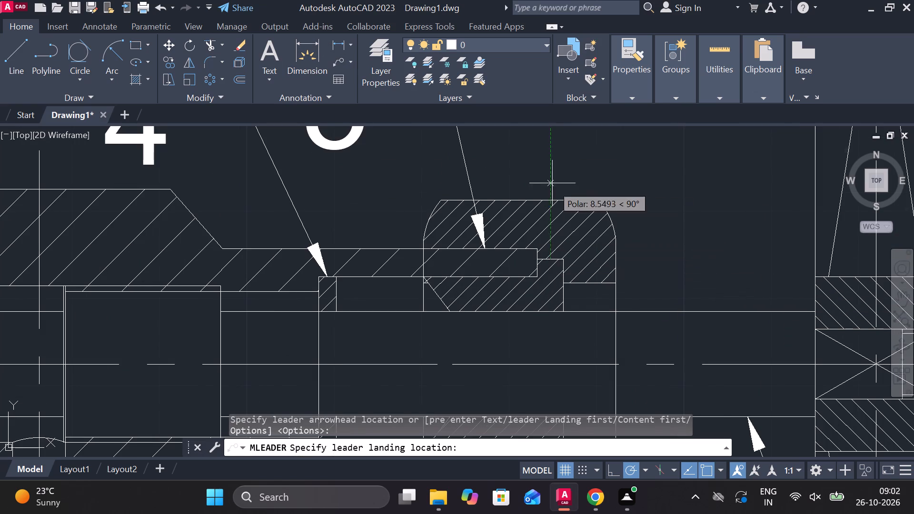
middle_click_drag(565, 160, 576, 265)
left_click(595, 188)
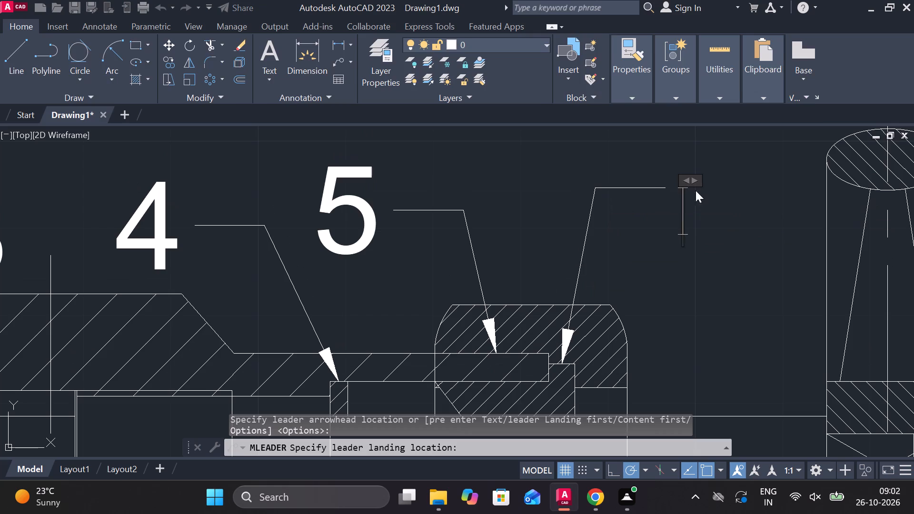
left_click(123, 54)
type("10")
key("Return")
key("6")
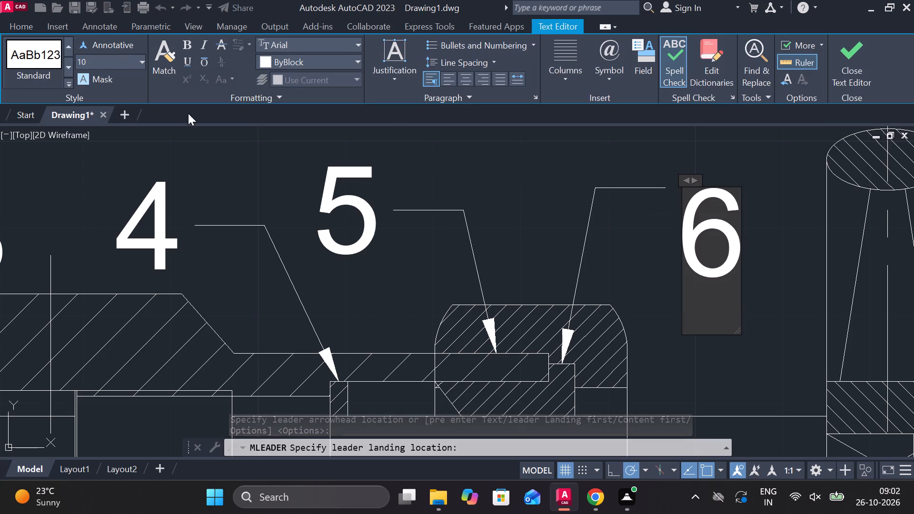
left_click(870, 76)
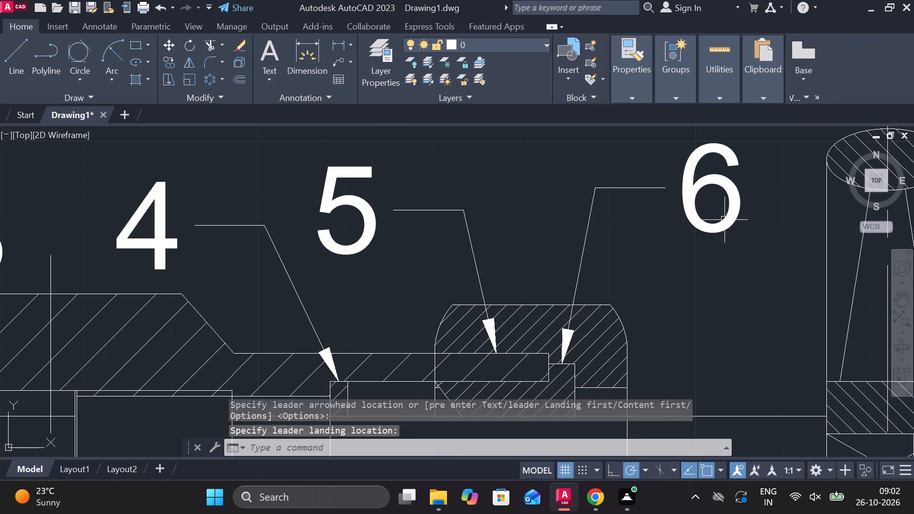
Move the whole numbered valve assembly into the empty space directly below the detailed part drawings.
scroll(626, 275, "down", 2)
middle_click_drag(635, 284, 570, 132)
scroll(566, 196, "down", 1)
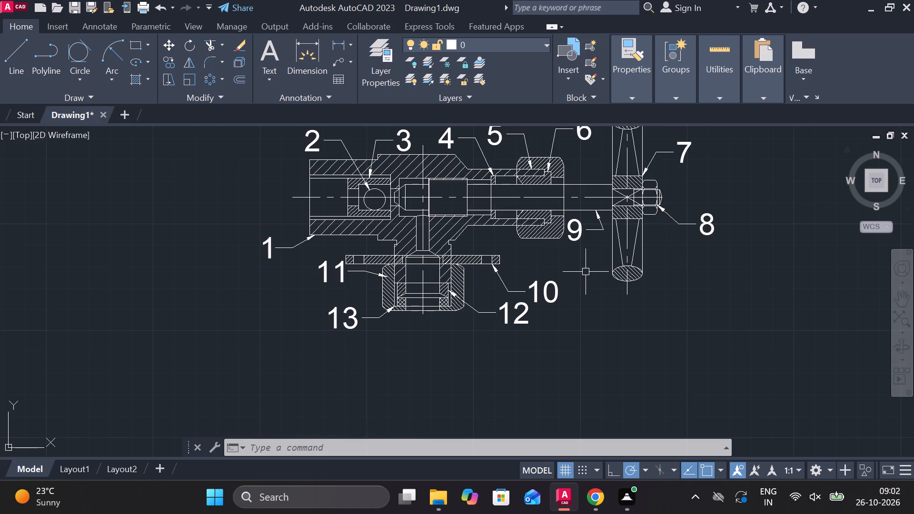
scroll(586, 272, "down", 1)
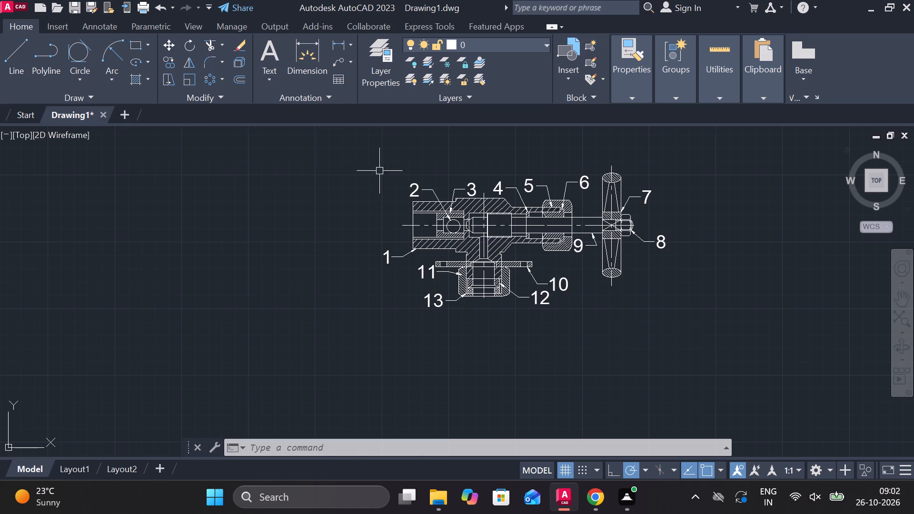
left_click(361, 146)
left_click(699, 352)
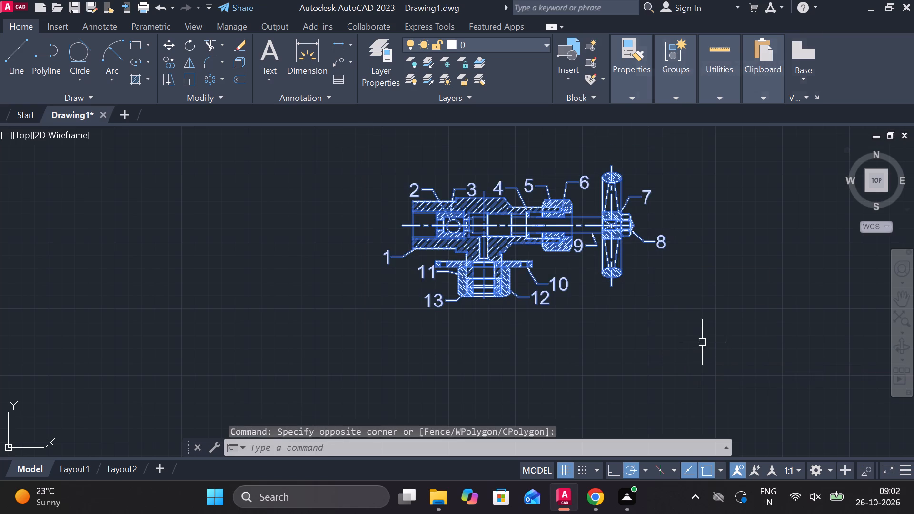
key("m")
key("Return")
left_click(686, 289)
scroll(694, 296, "down", 1)
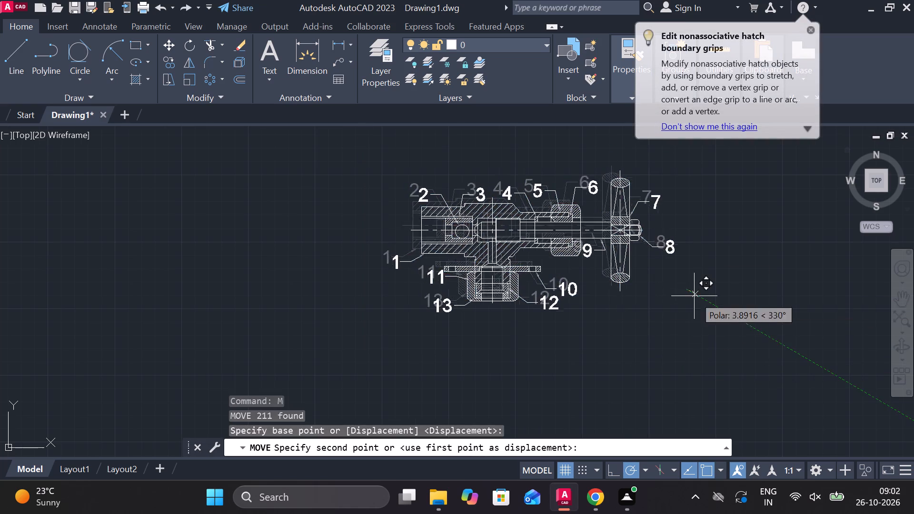
scroll(694, 296, "down", 1)
middle_click_drag(685, 301, 337, 267)
scroll(479, 277, "down", 2)
scroll(649, 246, "up", 2)
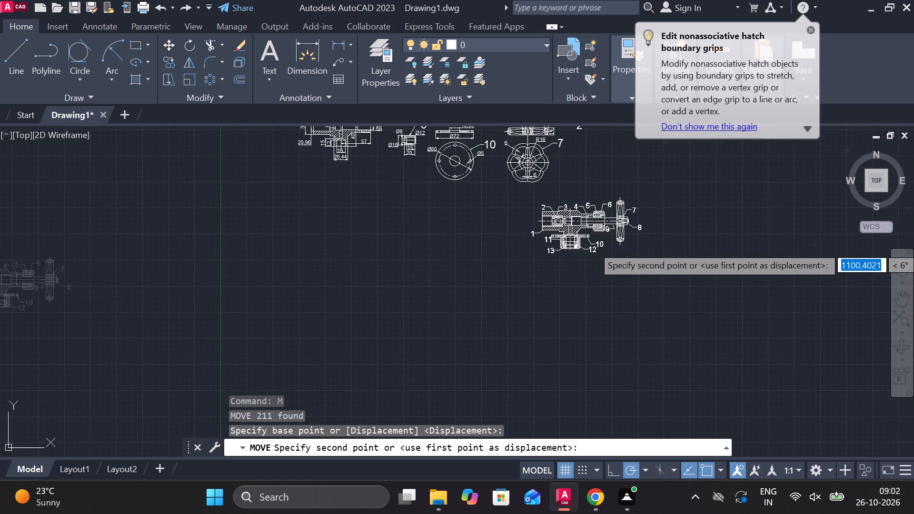
middle_click_drag(499, 237, 538, 321)
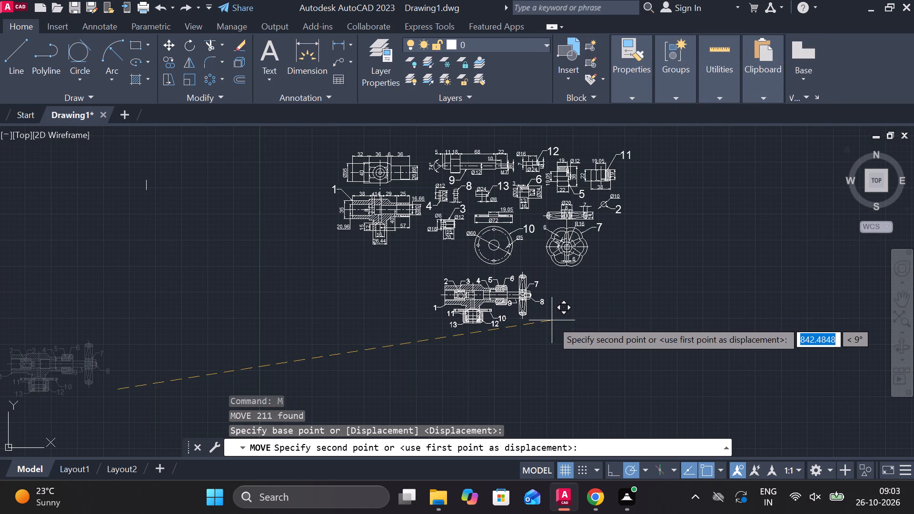
left_click(552, 320)
Erase the stray short vertical mark lying to the left of the part drawings.
left_click_drag(228, 214, 184, 205)
left_click(85, 149)
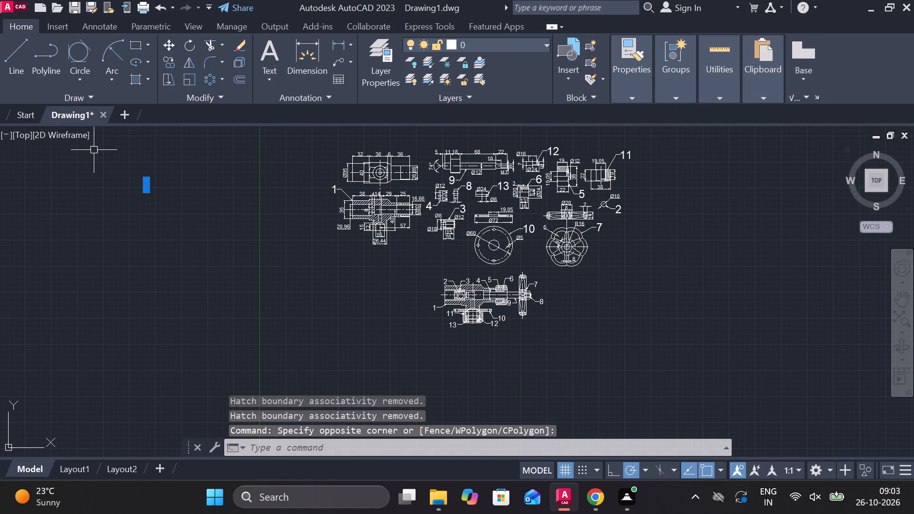
type("E")
key("space")
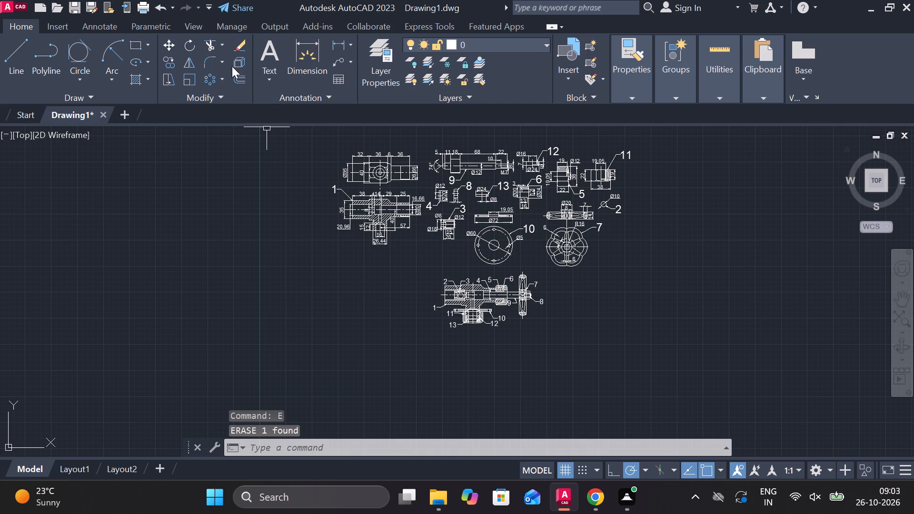
Draw a rectangular frame about 685 by 396 around all the part drawings and the assembly.
left_click(132, 42)
left_click(311, 128)
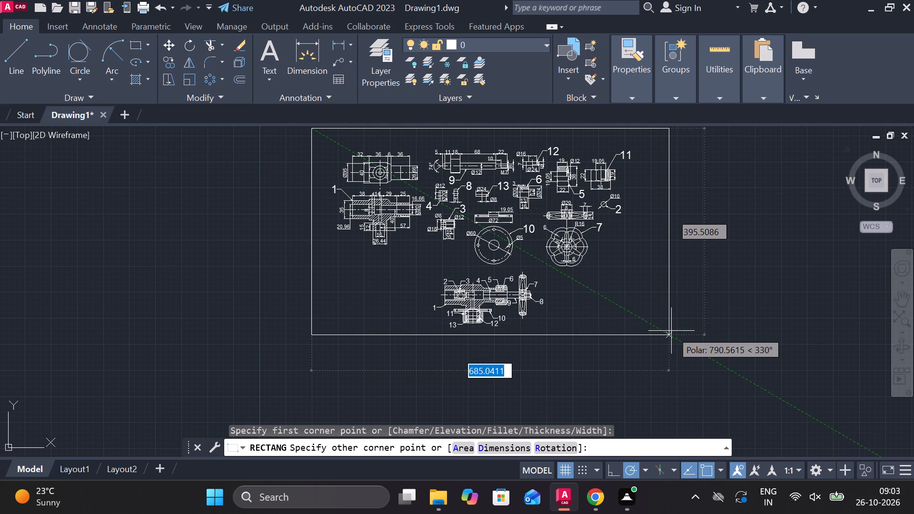
left_click(671, 331)
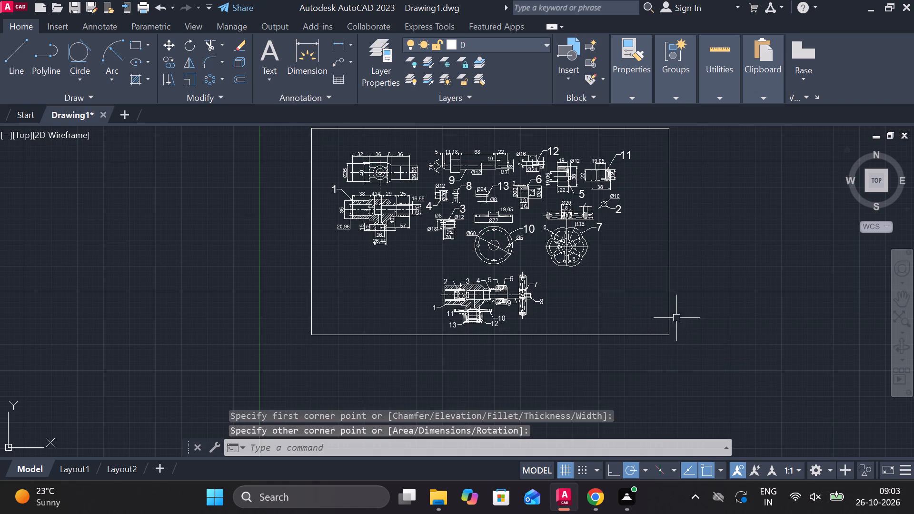
Add the multiline text title LEVEL CONTROL VALVE with text height 14 inside the frame's top edge, widened to fit one line.
middle_click_drag(582, 296, 636, 340)
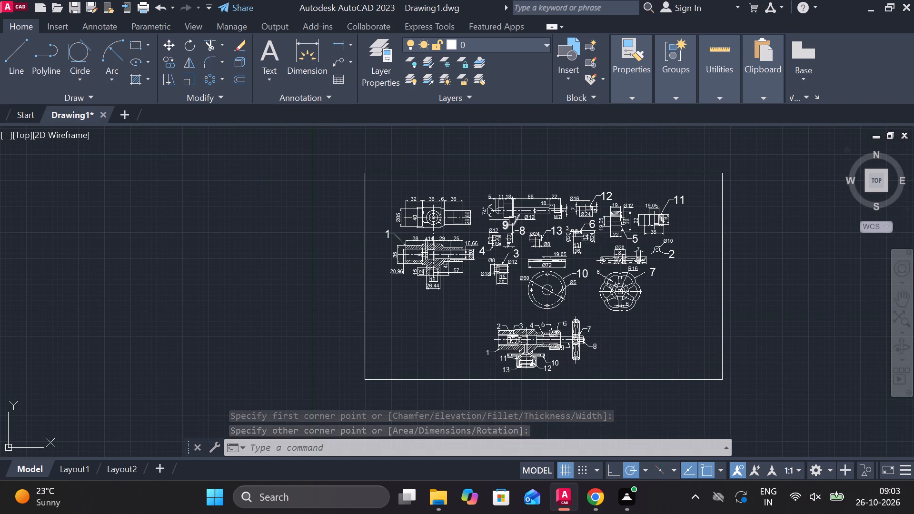
scroll(516, 175, "up", 2)
type("MT")
key("Return")
scroll(534, 184, "up", 1)
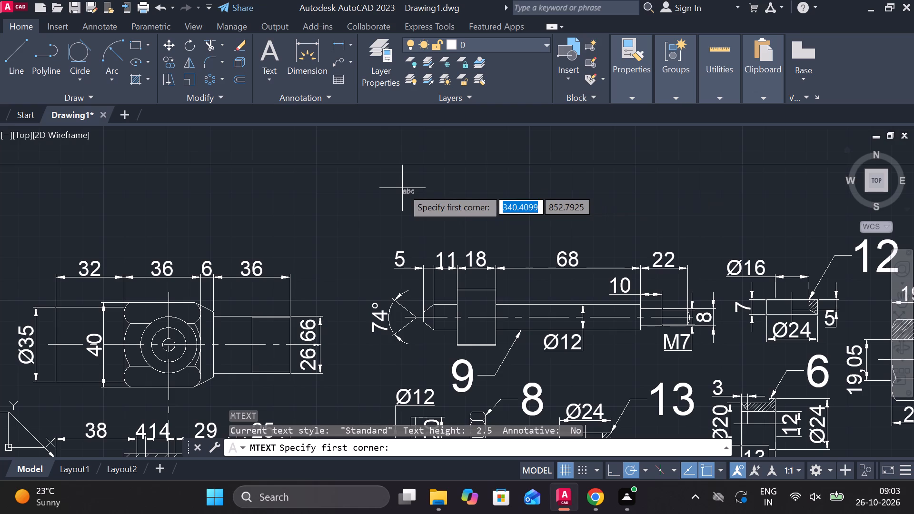
left_click(398, 185)
scroll(722, 217, "down", 1)
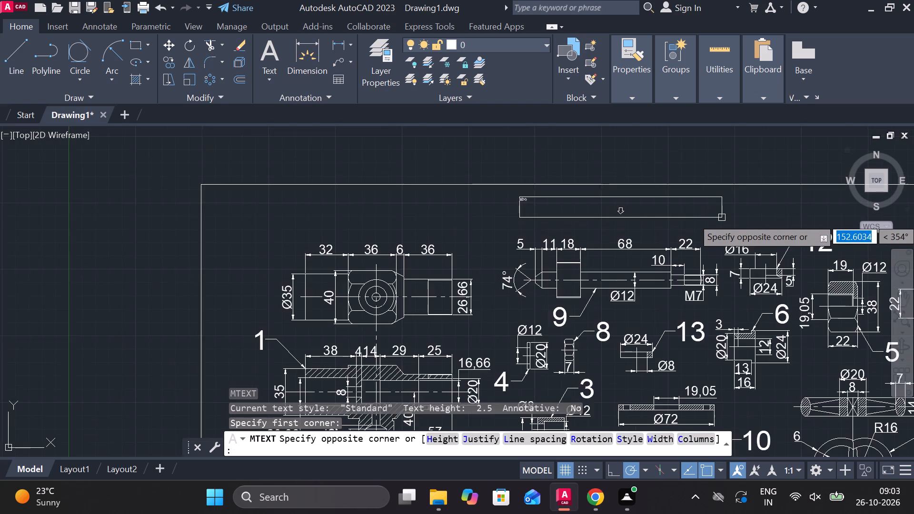
middle_click_drag(722, 217, 565, 224)
left_click(633, 228)
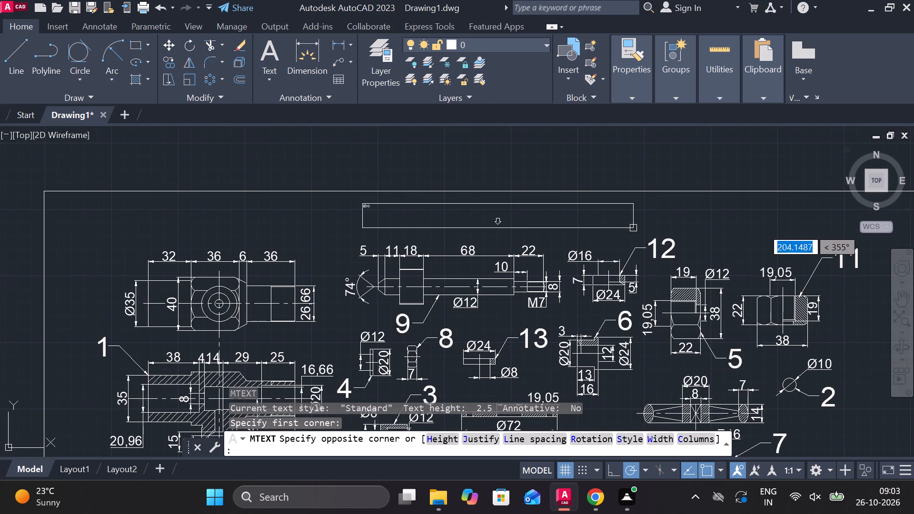
left_click(102, 63)
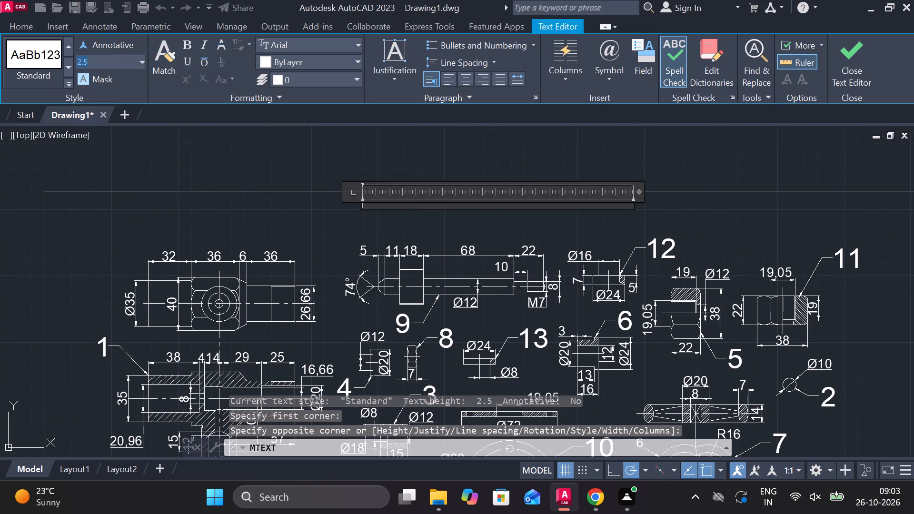
type("14")
key("Return")
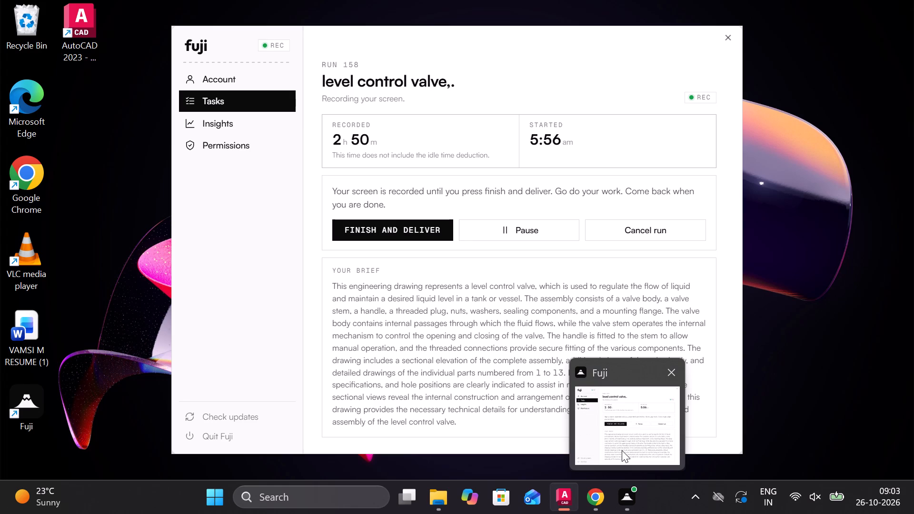
type("LEVEL CONTROL VALVE")
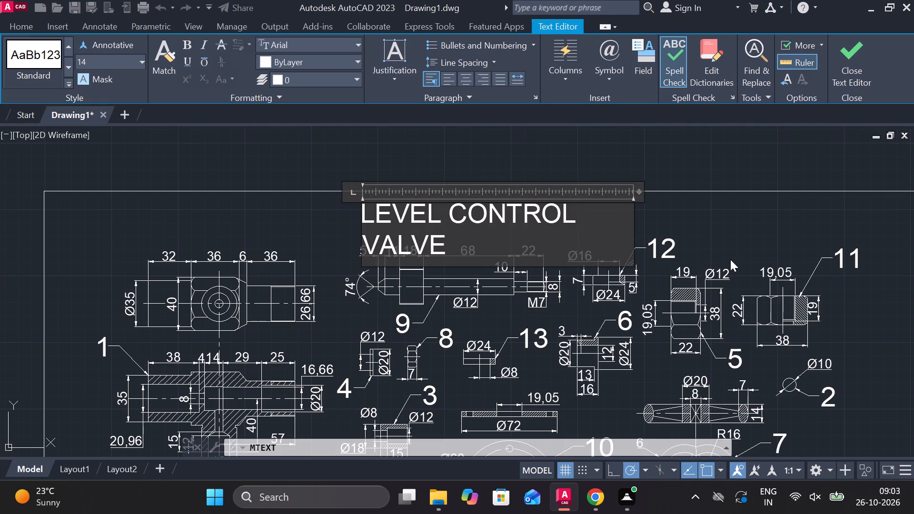
left_click_drag(633, 219, 719, 230)
left_click(843, 67)
Save the drawing in Documents under the file name LEVEL CONTROL VALVE.
scroll(751, 229, "down", 2)
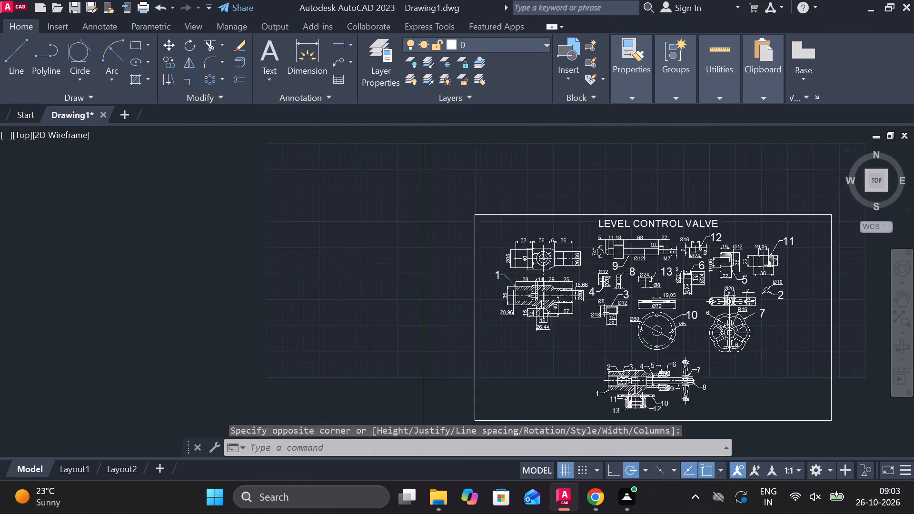
scroll(751, 229, "down", 1)
middle_click_drag(774, 301, 656, 269)
scroll(643, 287, "up", 1)
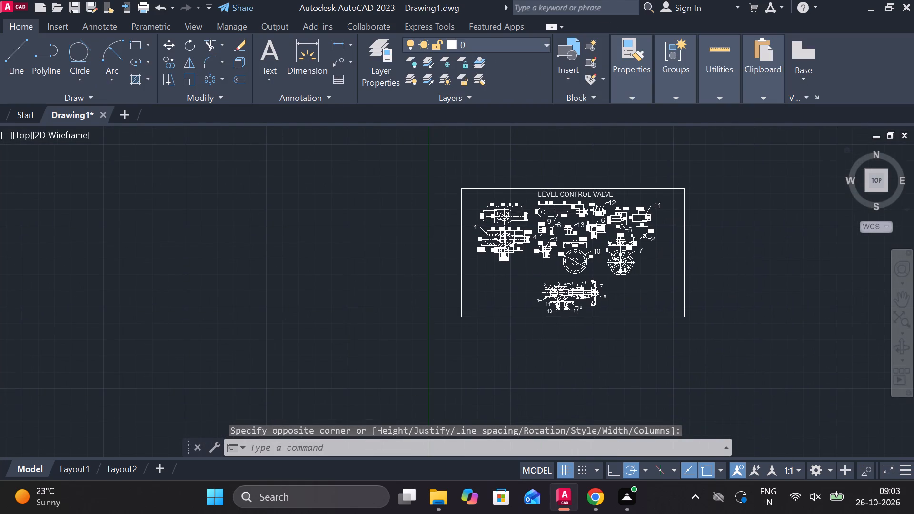
middle_click_drag(643, 287, 602, 309)
key("ctrl+s")
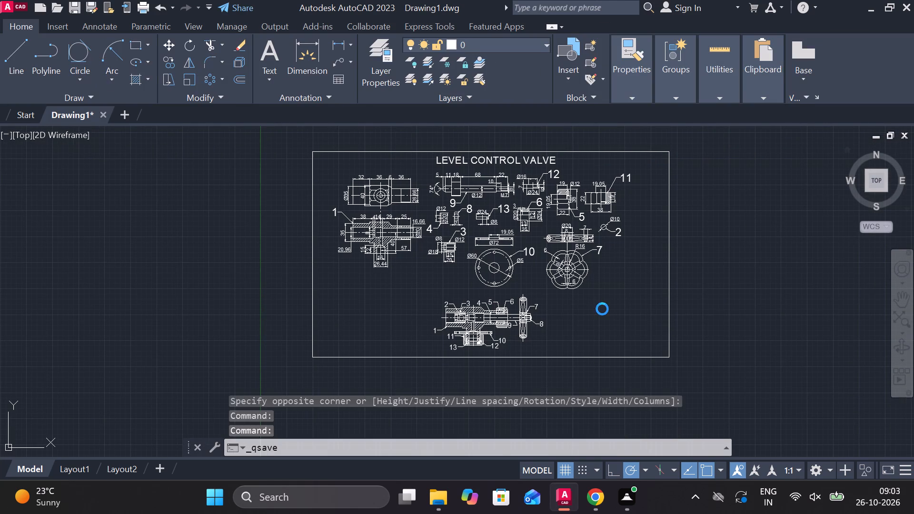
type("LEVEL CONTROL VALVE")
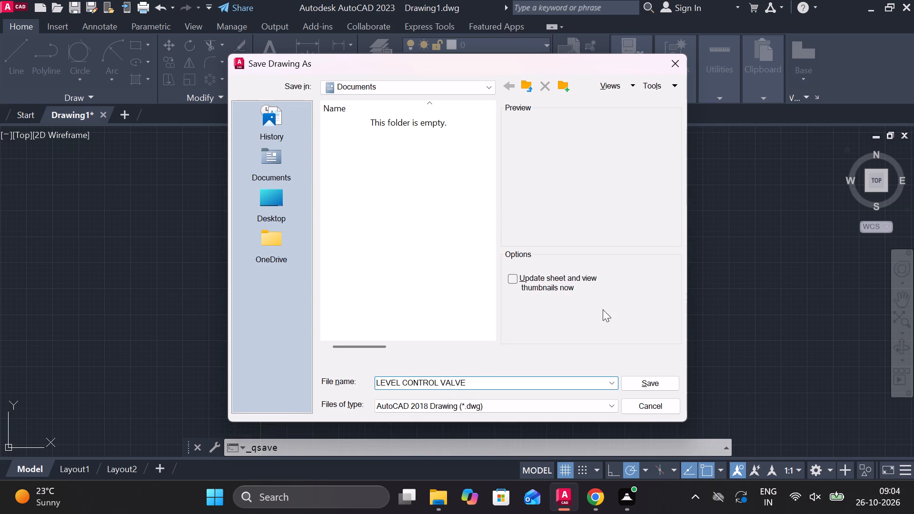
left_click(666, 376)
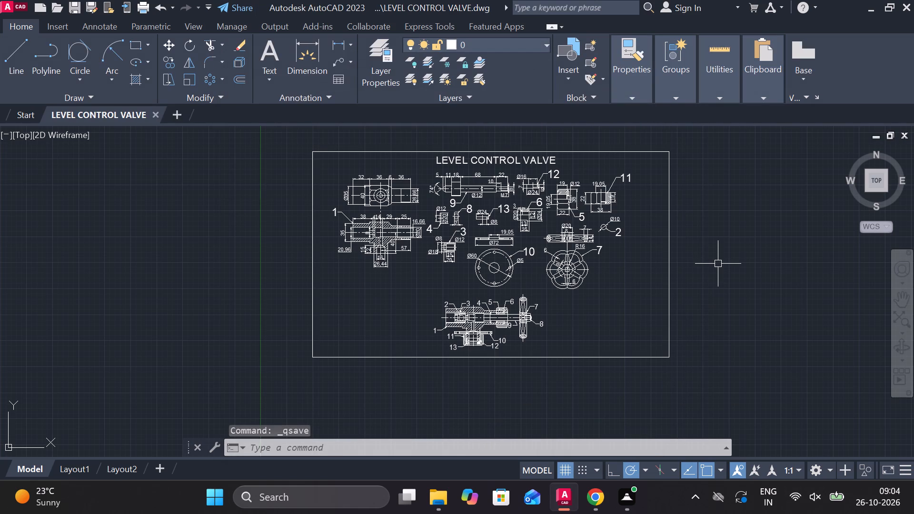
Stretch the frame's right and left edges inward so it fits more closely around the drawings.
left_click(703, 374)
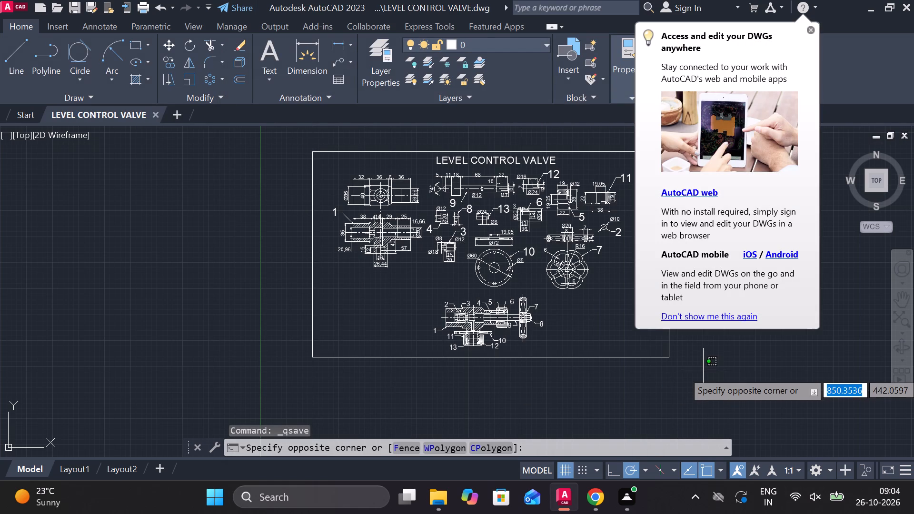
key("Escape")
left_click(671, 341)
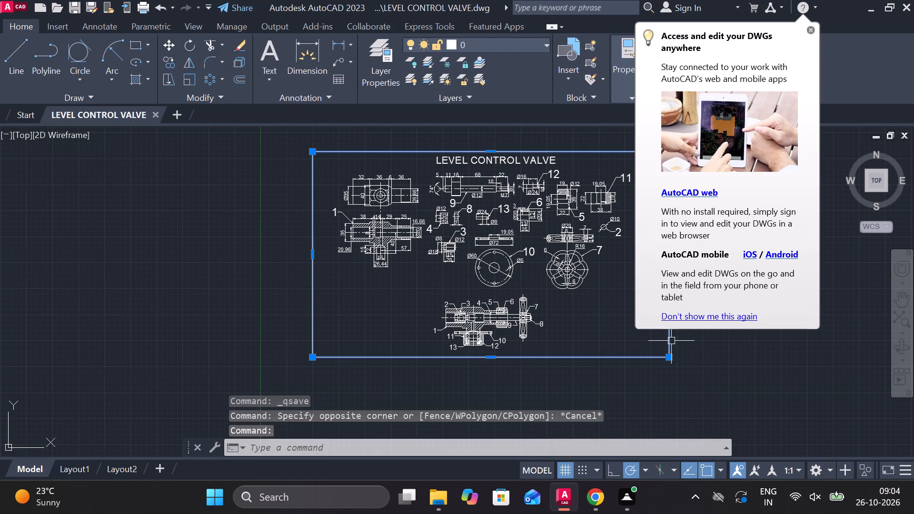
left_click(786, 349)
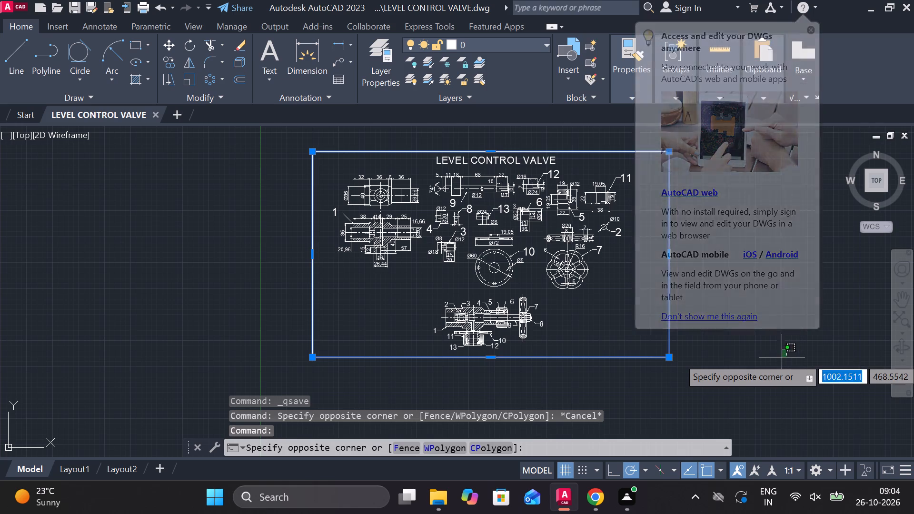
key("Escape")
left_click(671, 257)
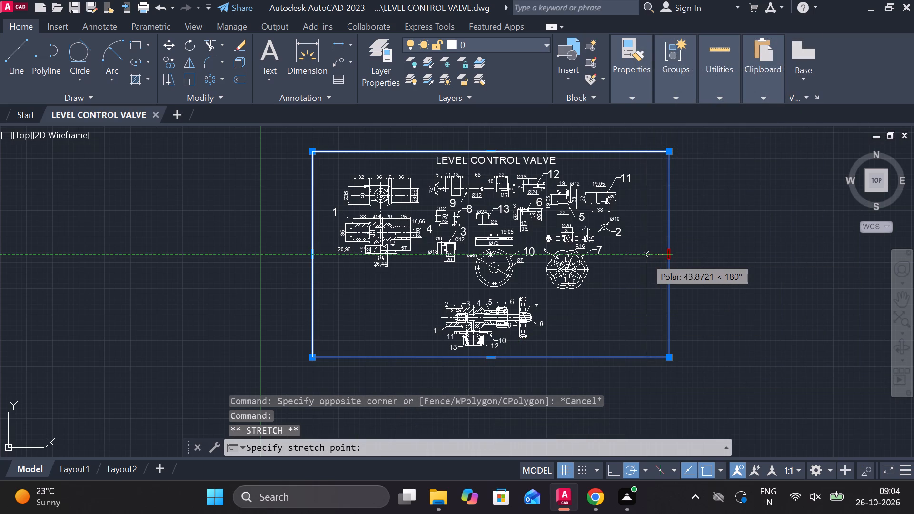
left_click(641, 257)
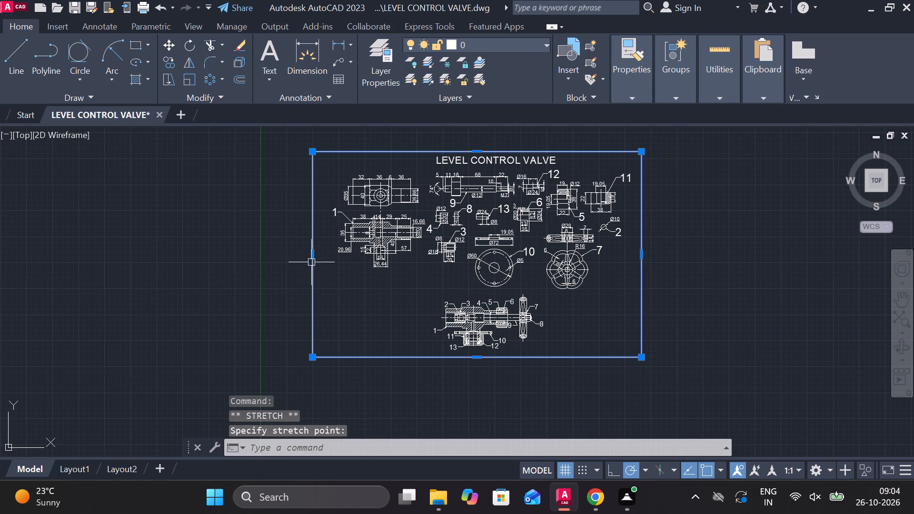
left_click(311, 255)
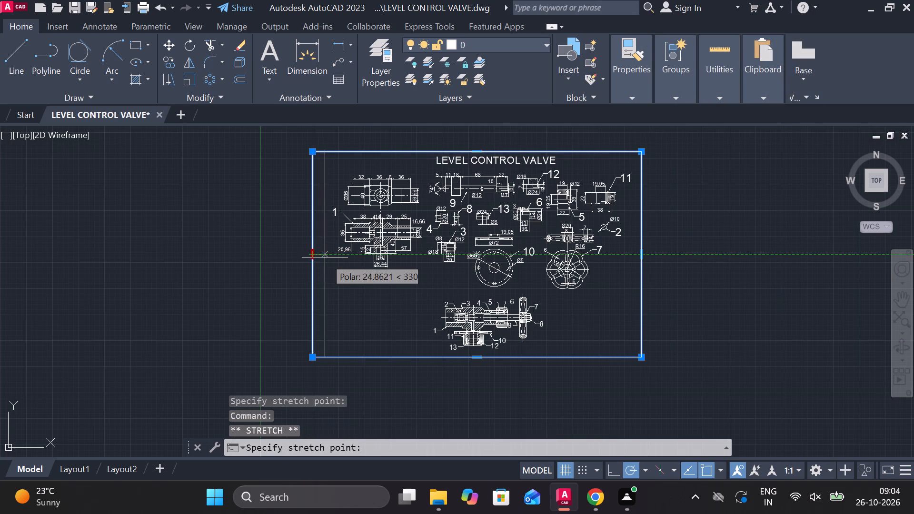
left_click(325, 257)
key("Escape")
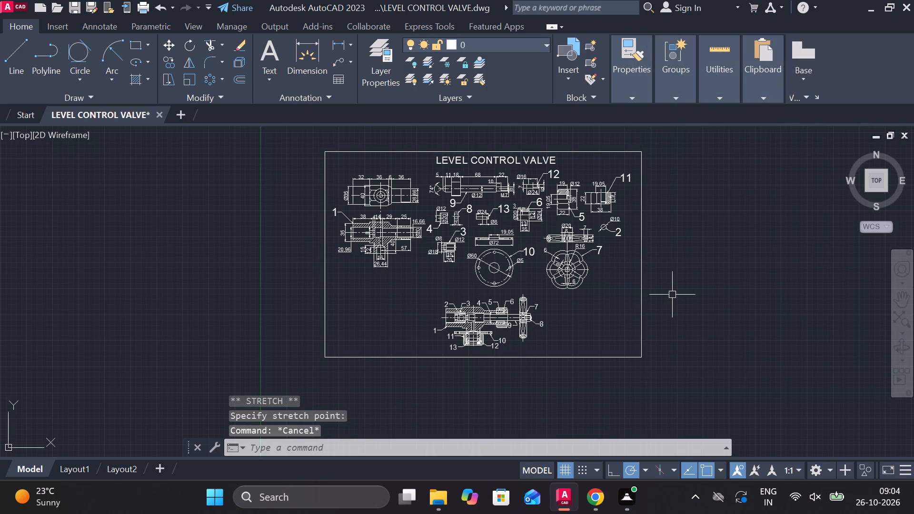
Save the drawing with the narrowed frame.
key("ctrl+s")
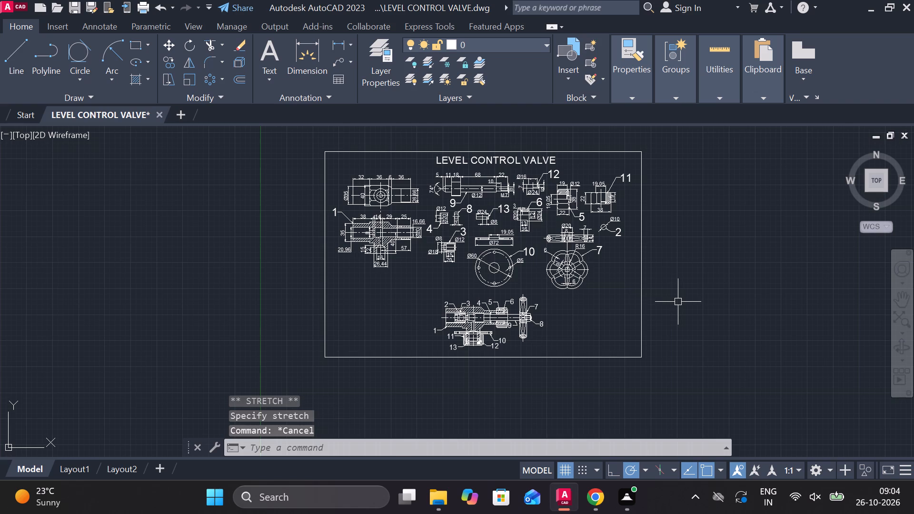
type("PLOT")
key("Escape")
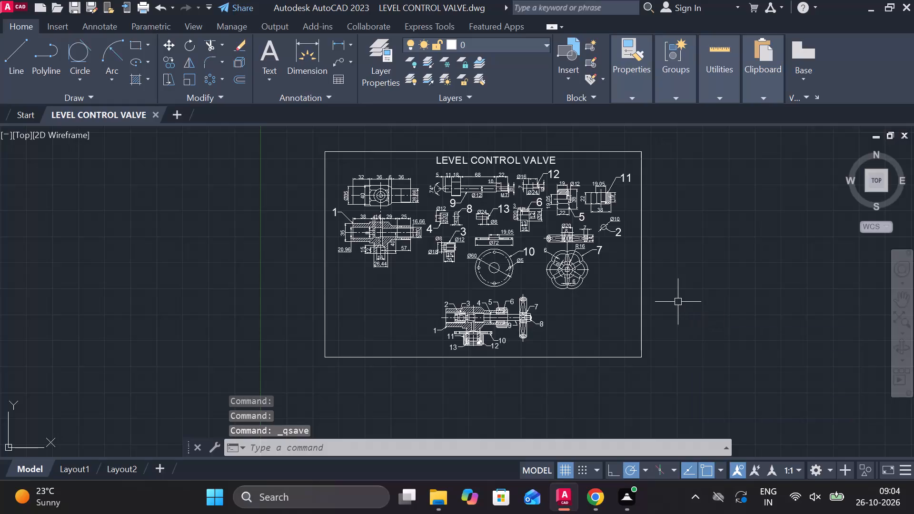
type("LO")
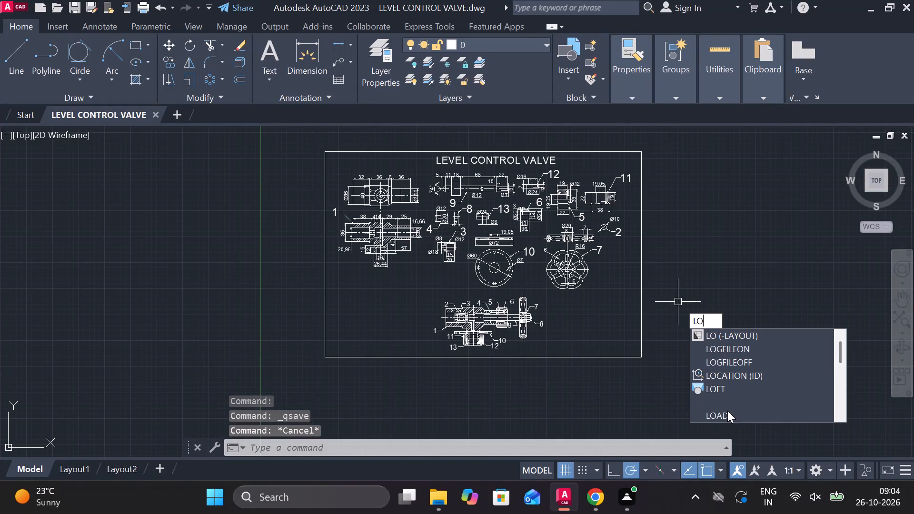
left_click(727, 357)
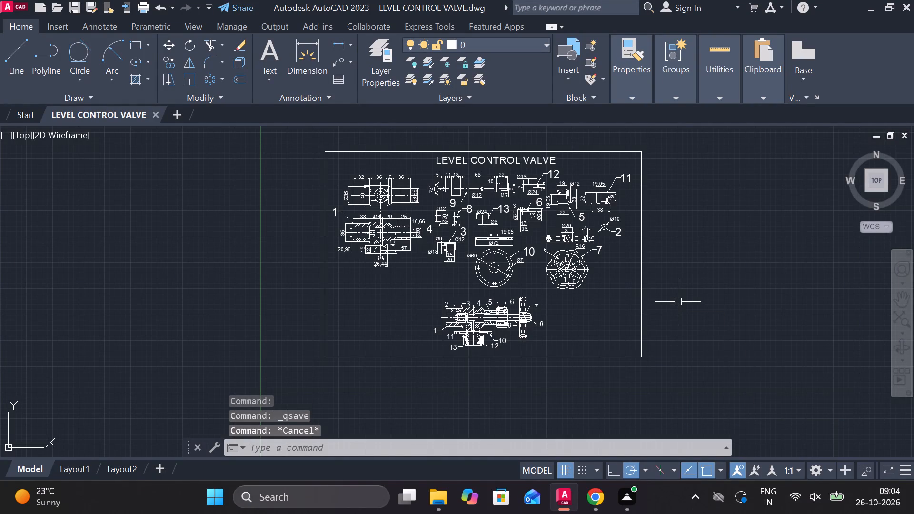
Save the drawing again before plotting.
key("ctrl+s")
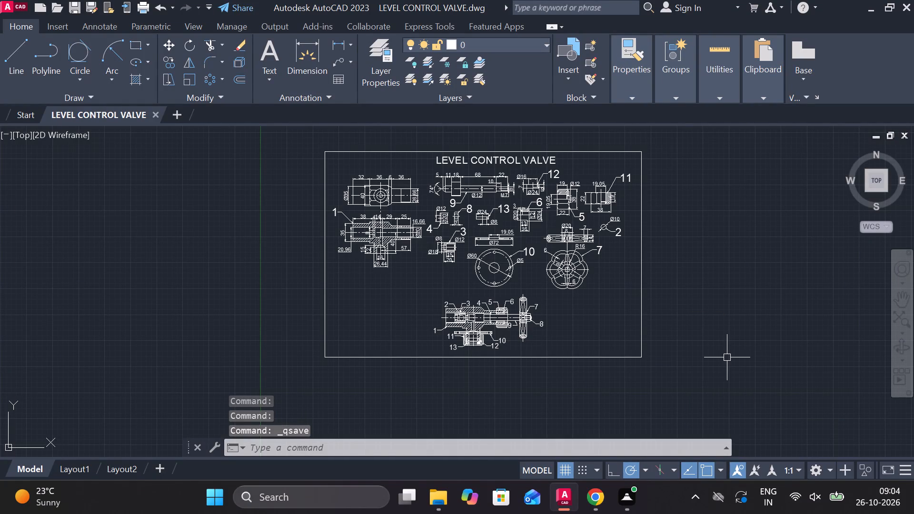
Set up a plot of the model with the DWG To PDF.pc3 plotter and landscape orientation.
type("PLOT")
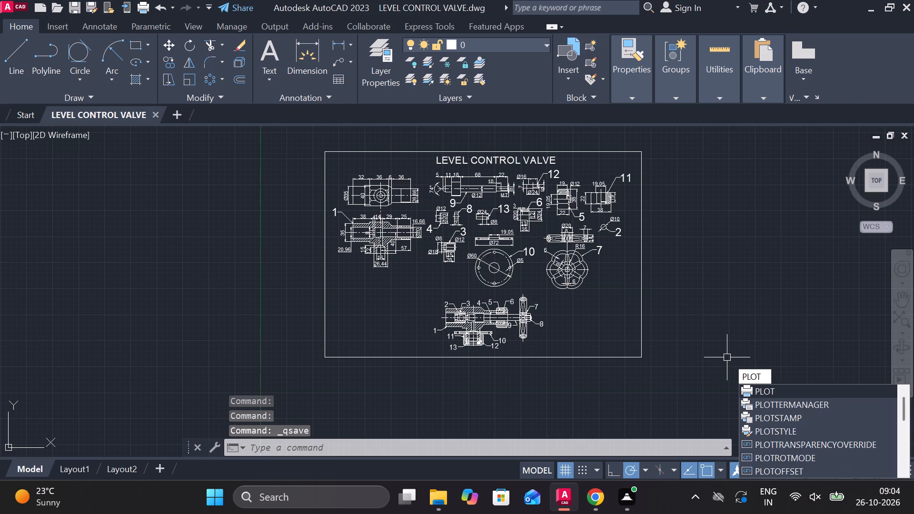
left_click(759, 392)
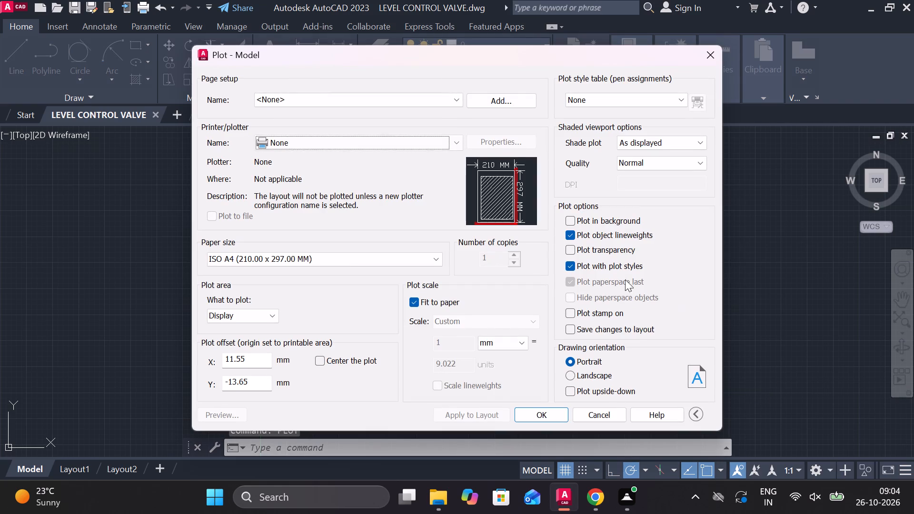
left_click(298, 135)
left_click(315, 286)
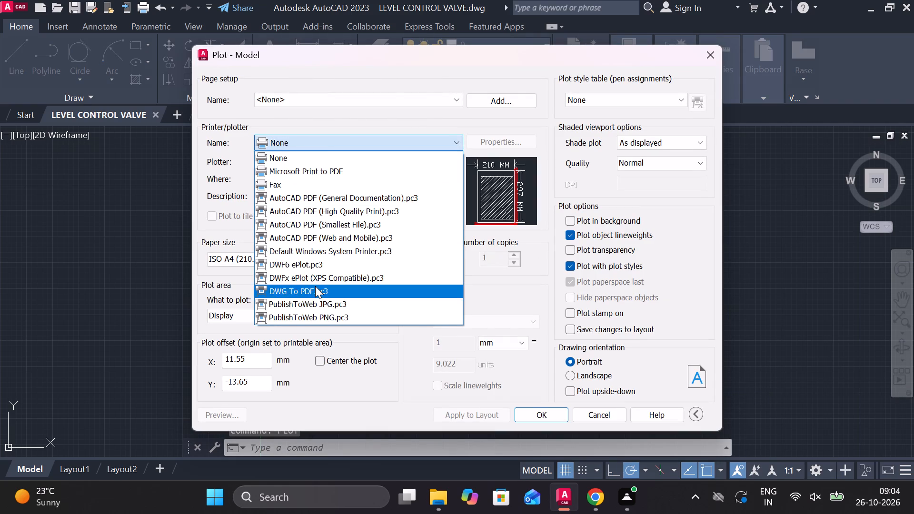
left_click(572, 372)
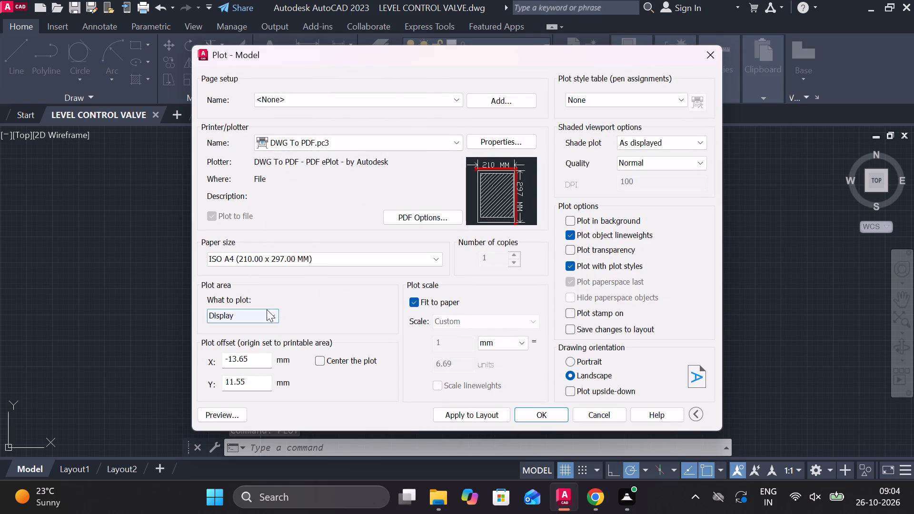
Set the plot area to a window just outside the frame, enclosing the whole level control valve sheet.
left_click(267, 309)
left_click(246, 354)
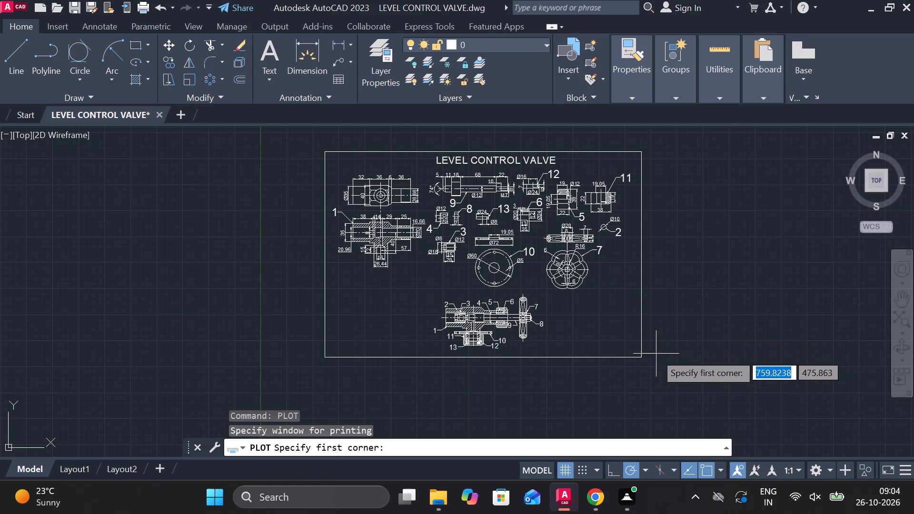
left_click(657, 374)
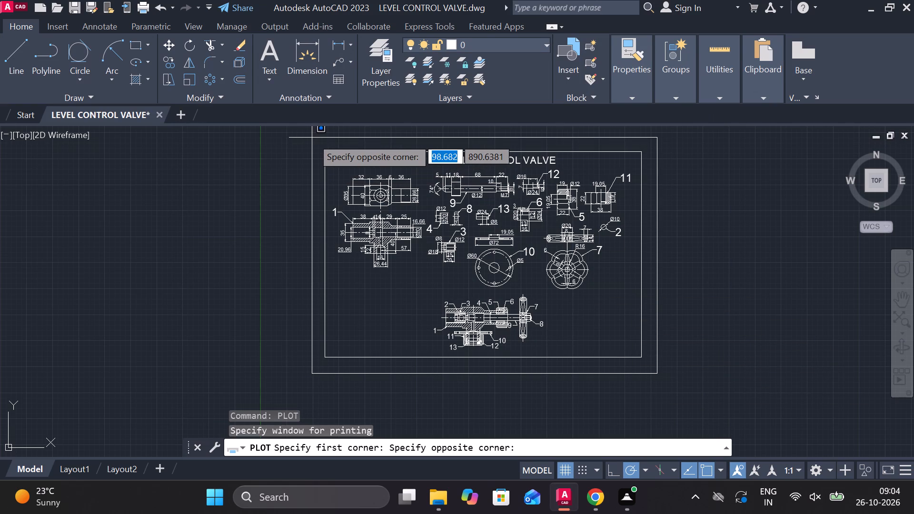
left_click(307, 138)
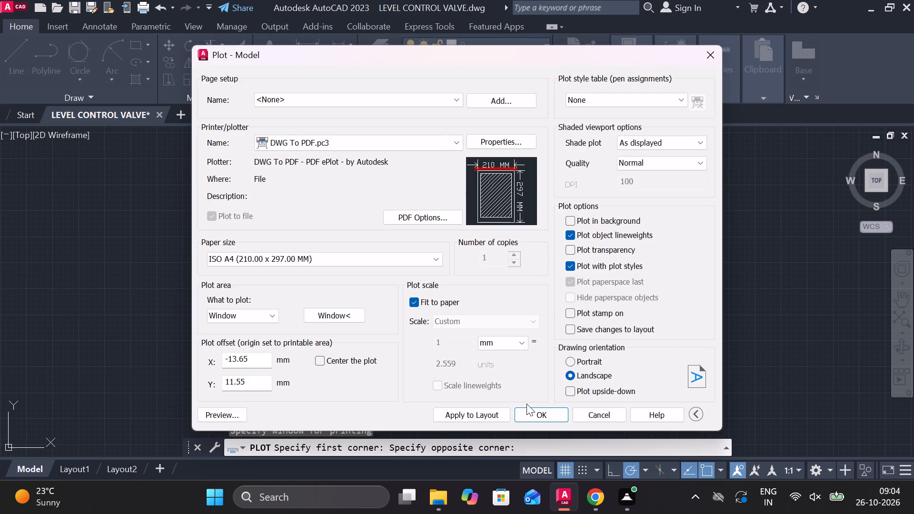
Plot the sheet to Documents as LEVEL CONTROL VALVE-Model.pdf and look over the resulting PDF.
left_click(540, 411)
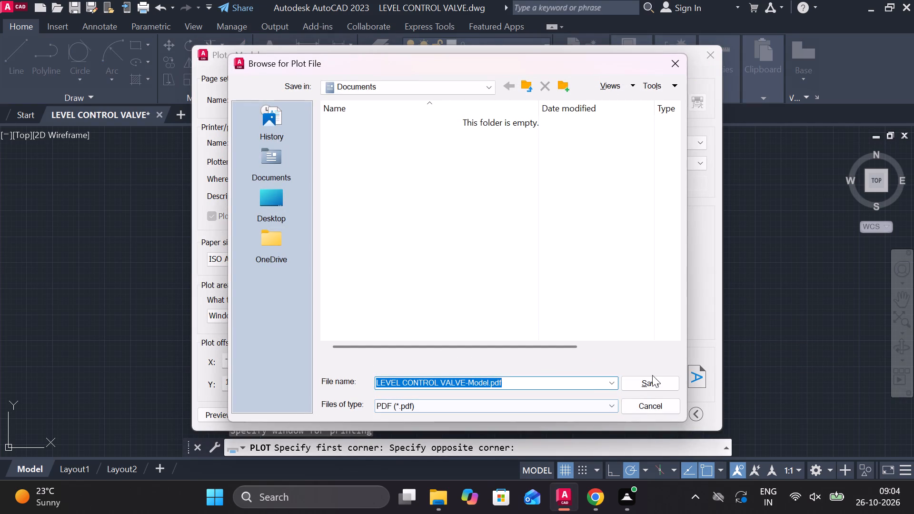
left_click(651, 384)
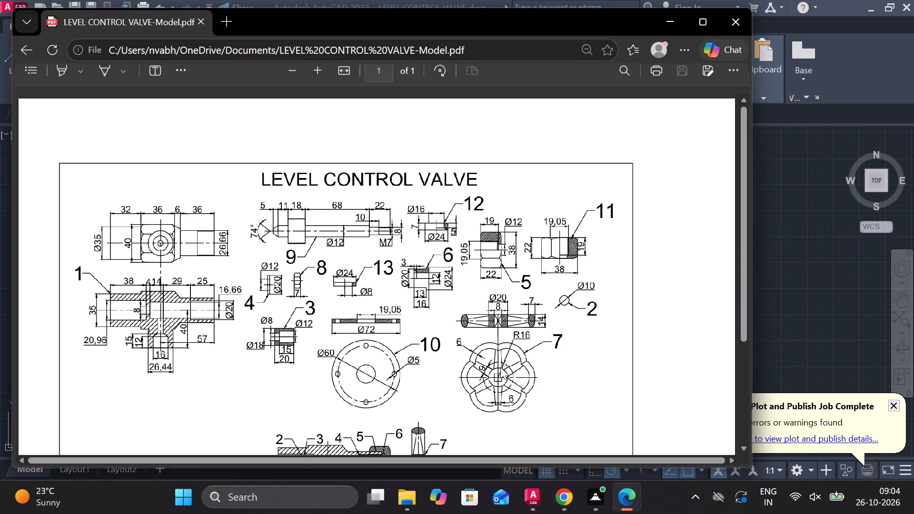
scroll(513, 360, "down", 1)
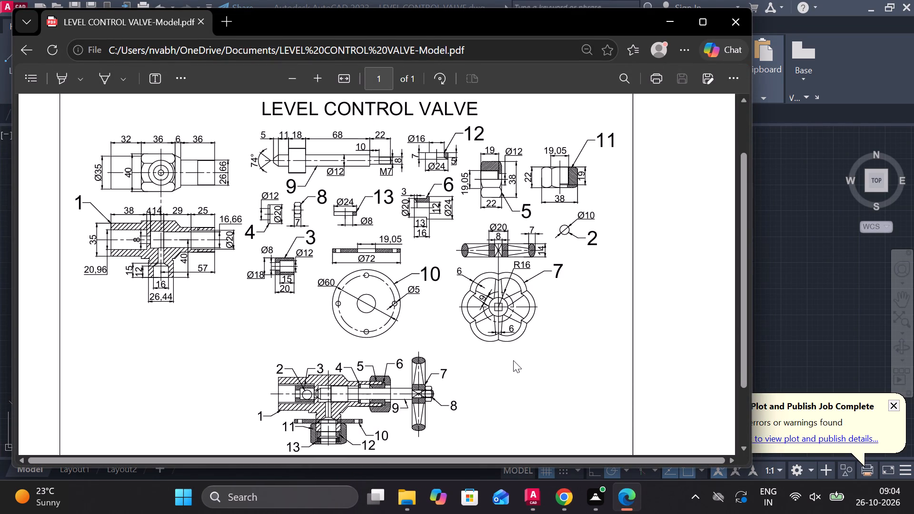
scroll(513, 360, "down", 2)
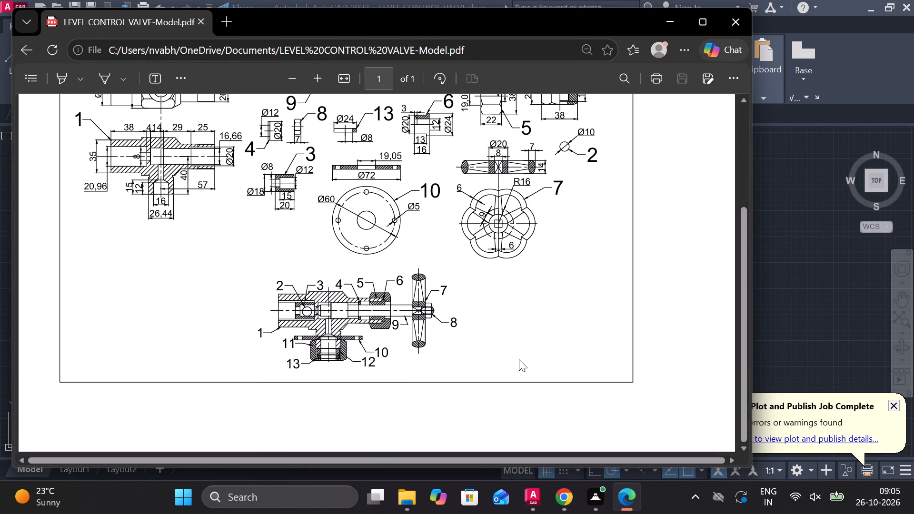
scroll(519, 359, "up", 2)
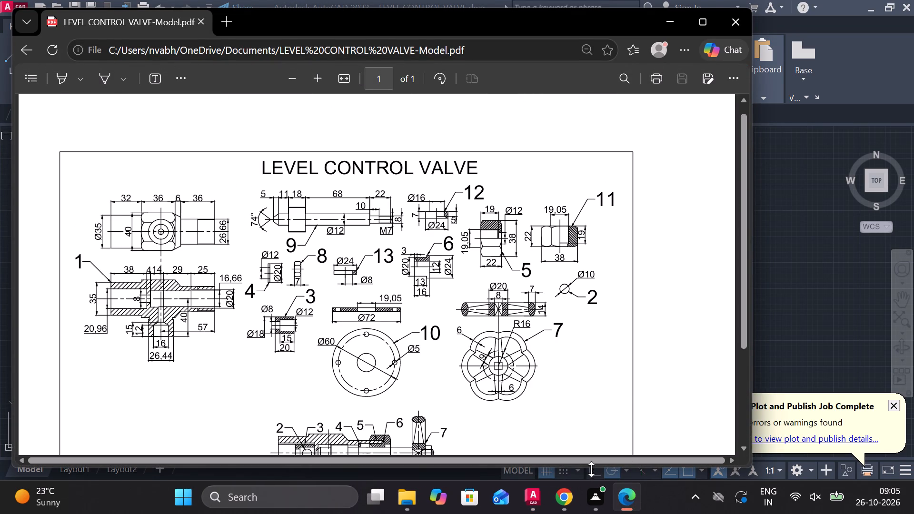